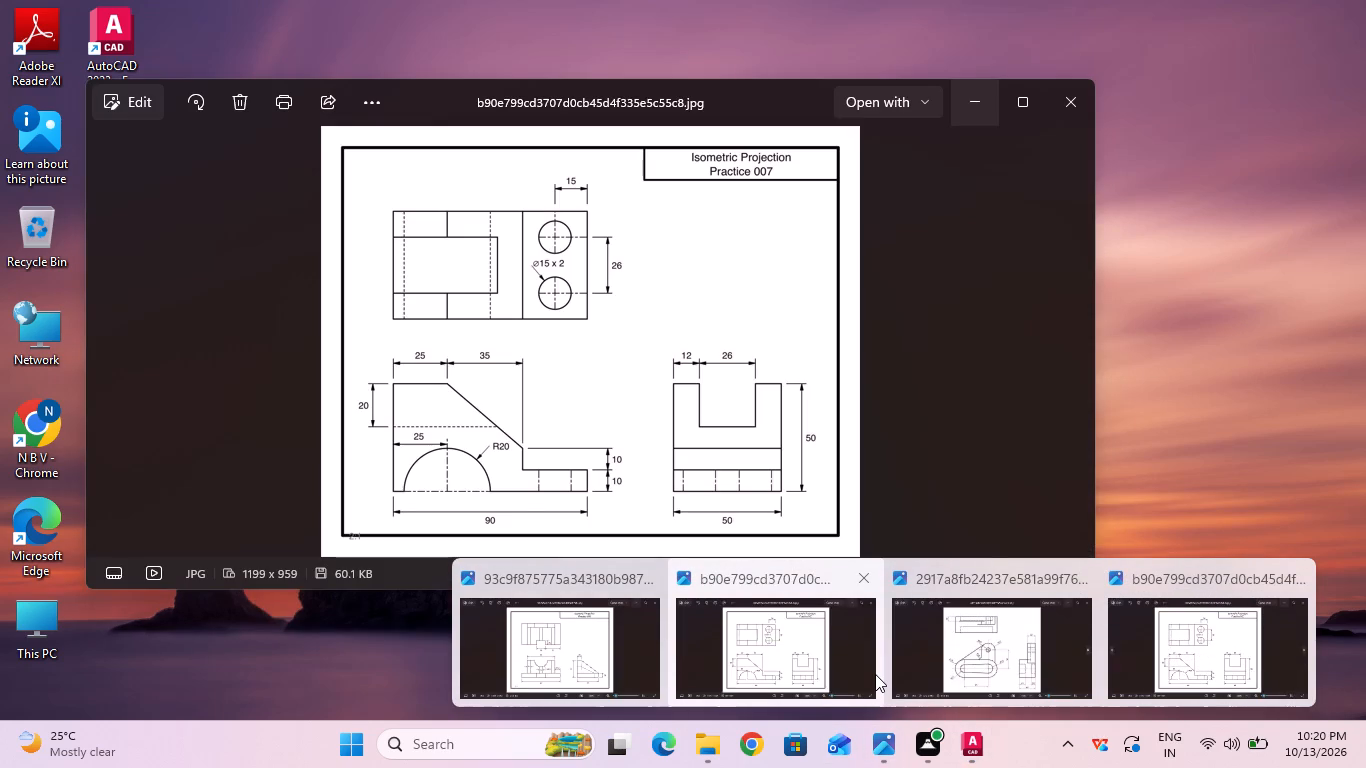
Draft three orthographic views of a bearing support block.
Consult the Isometric Projection Practice 007 reference image, then start a new blank drawing in AutoCAD.
{"action": "left_click", "coordinate": [838, 666]}
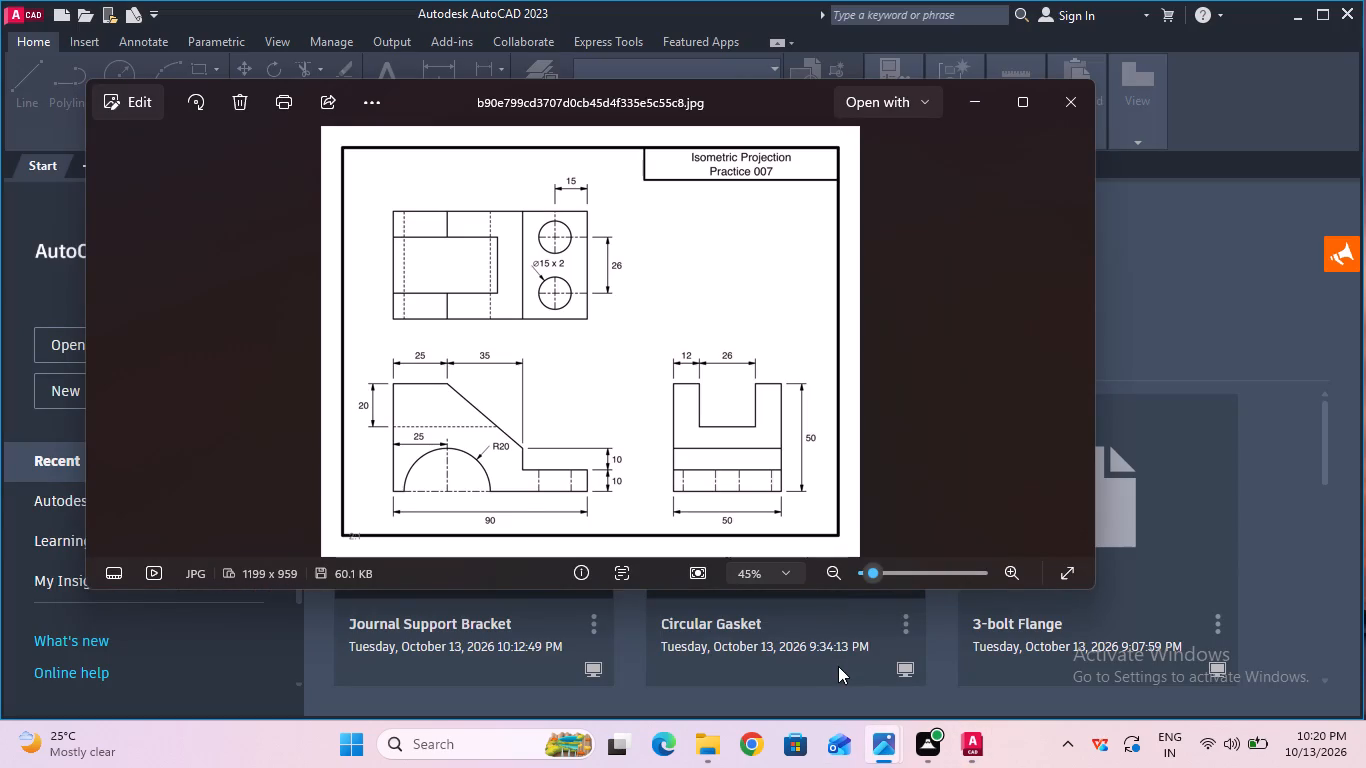
{"action": "left_click", "coordinate": [966, 104]}
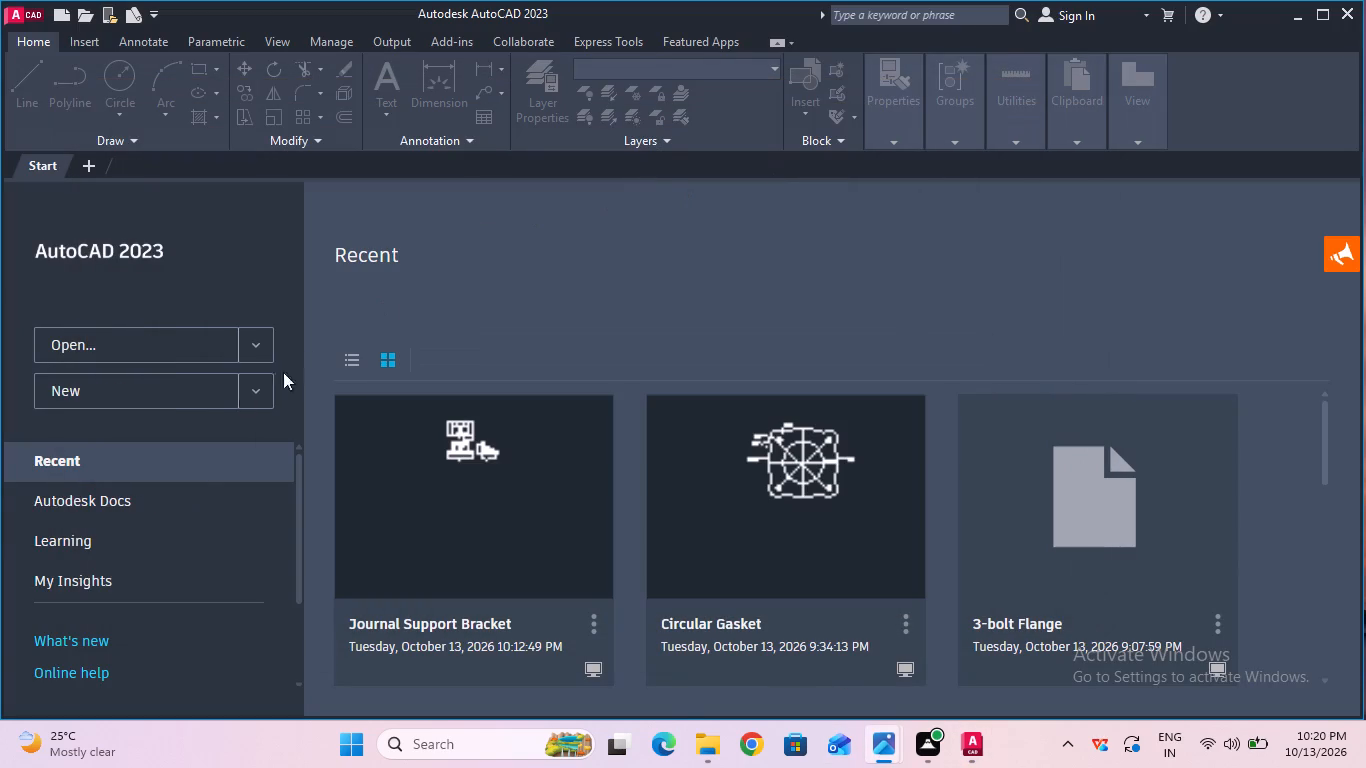
{"action": "left_click", "coordinate": [220, 393]}
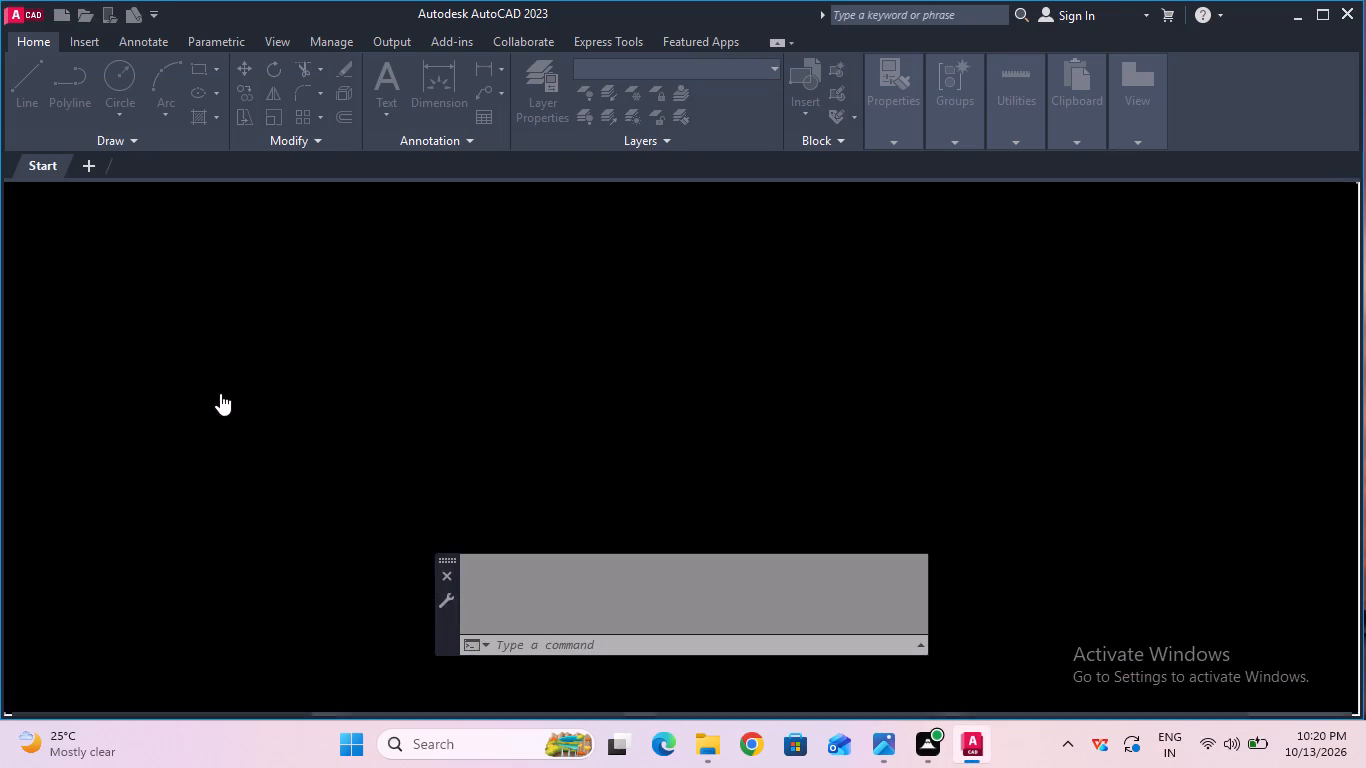
Turn on command log recording with LOGFILEON.
{"action": "left_click", "coordinate": [577, 641]}
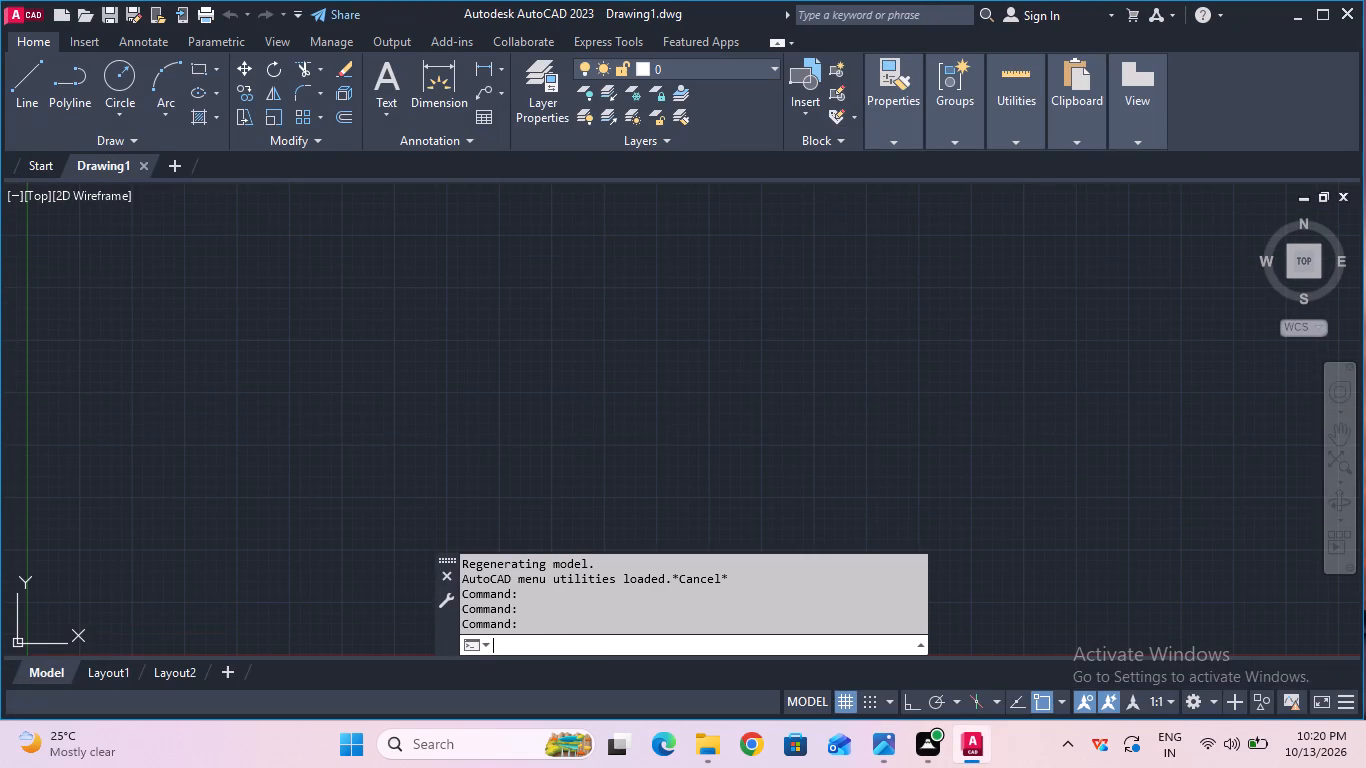
{"action": "type", "text": "log"}
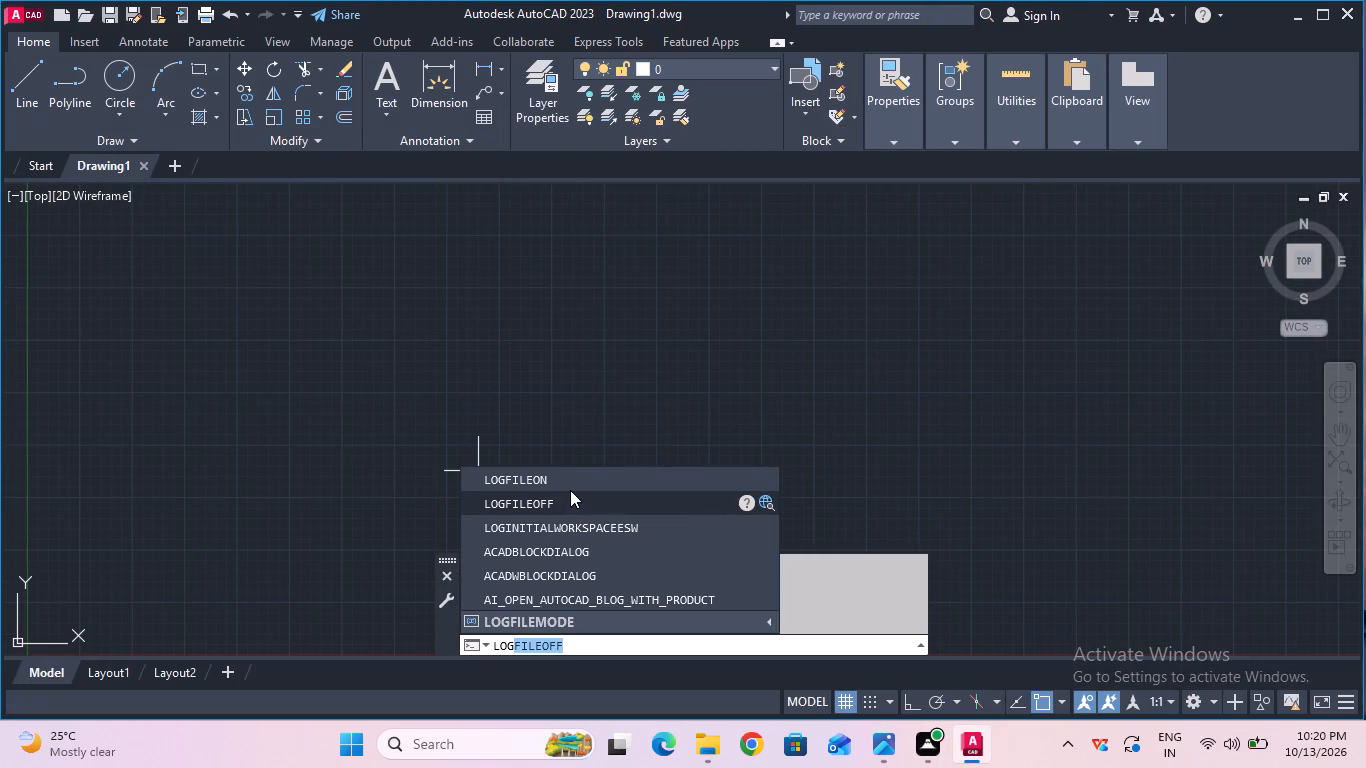
{"action": "left_click", "coordinate": [570, 481]}
Configure the drawing units with length precision 0 and insertion scale in millimeters.
{"action": "left_click", "coordinate": [620, 644]}
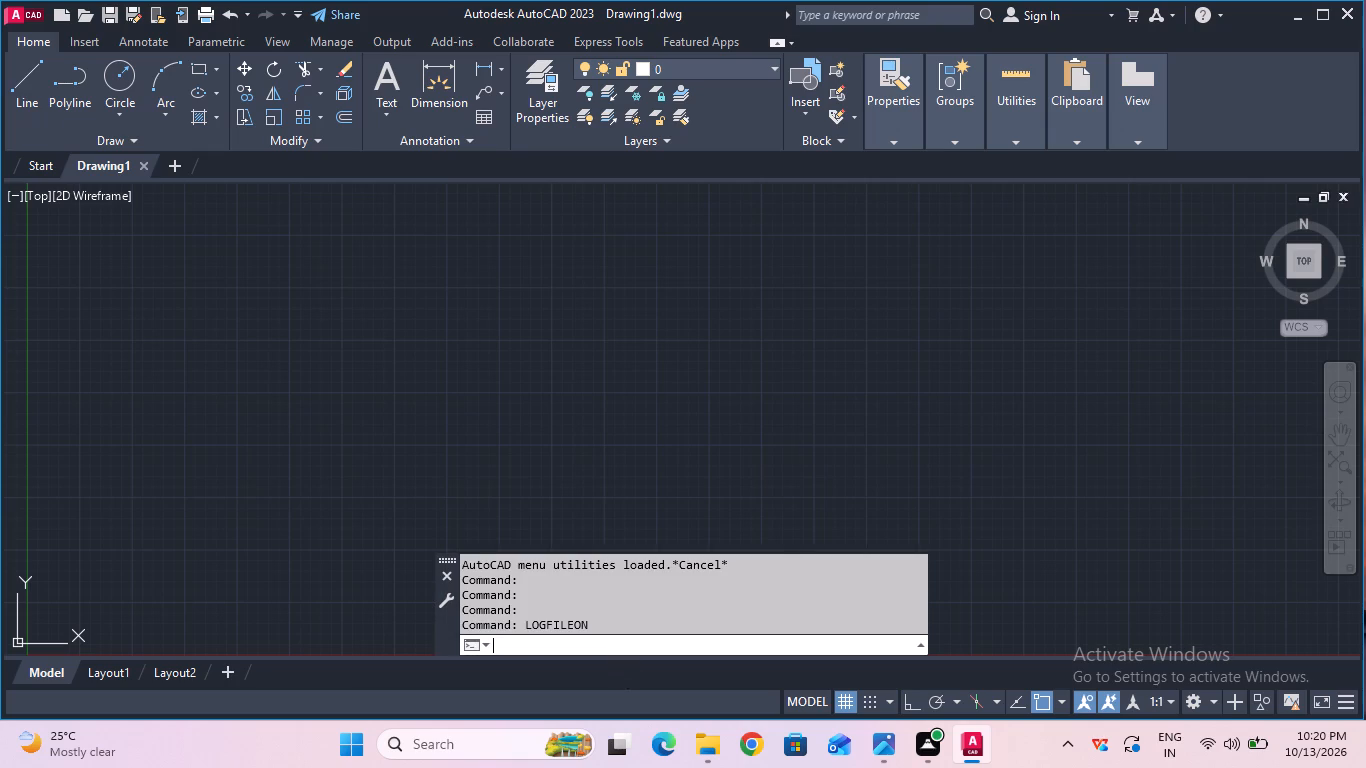
{"action": "type", "text": "units"}
{"action": "key", "text": "Return"}
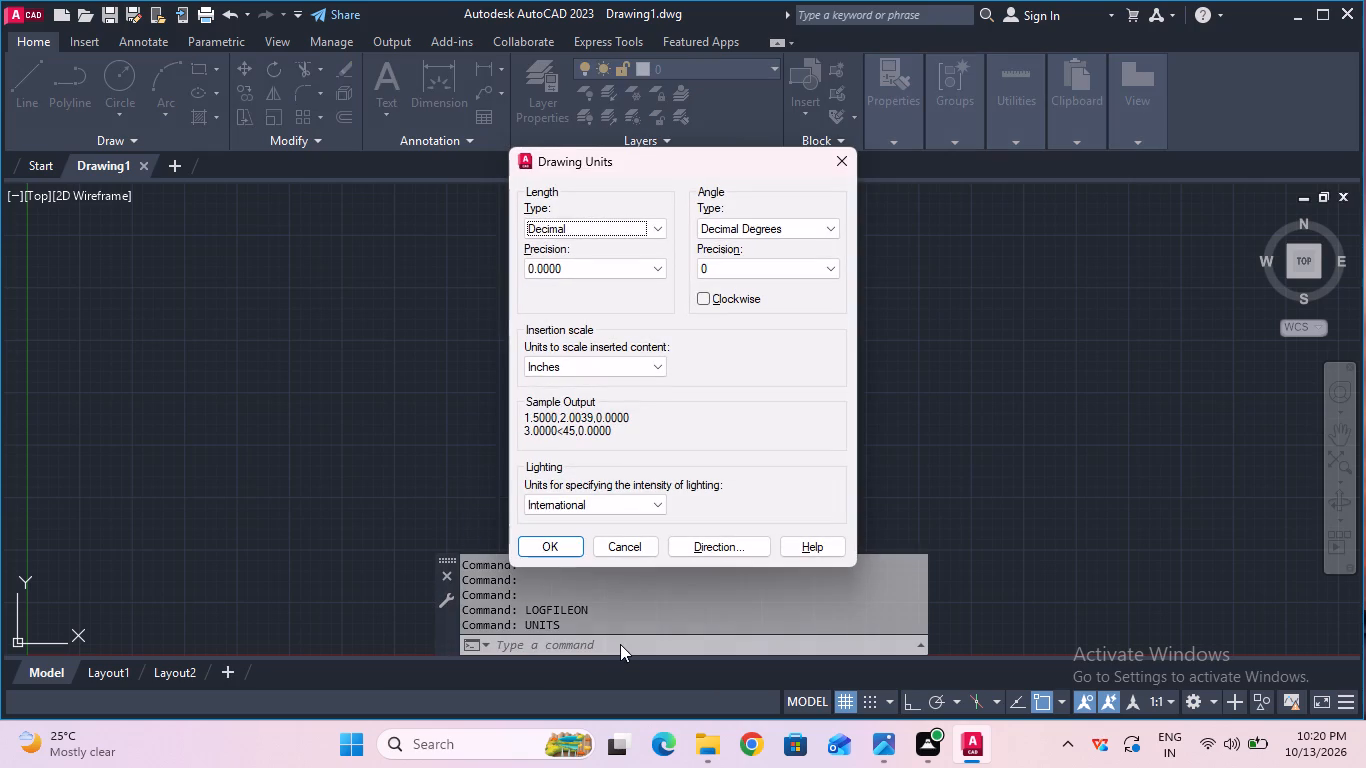
{"action": "left_click", "coordinate": [661, 274]}
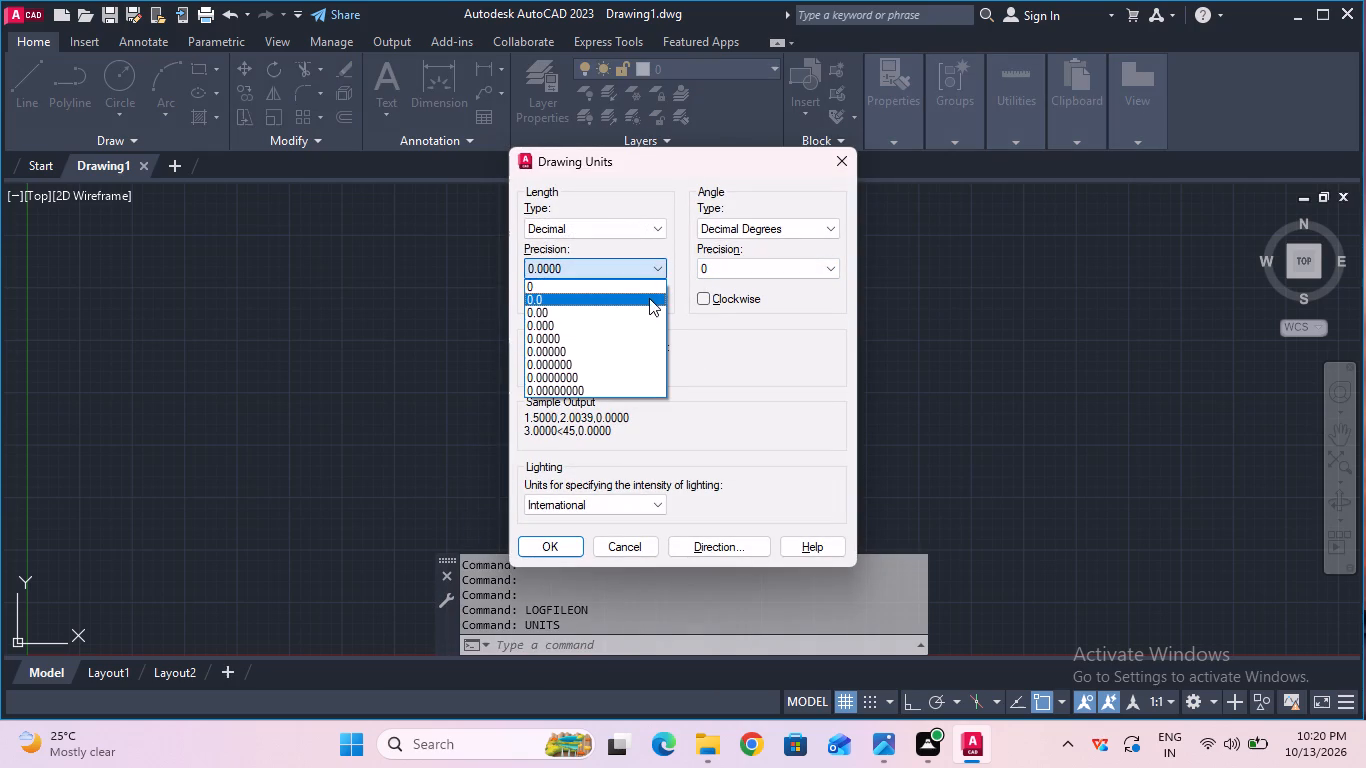
{"action": "left_click", "coordinate": [648, 286]}
{"action": "left_click", "coordinate": [638, 358]}
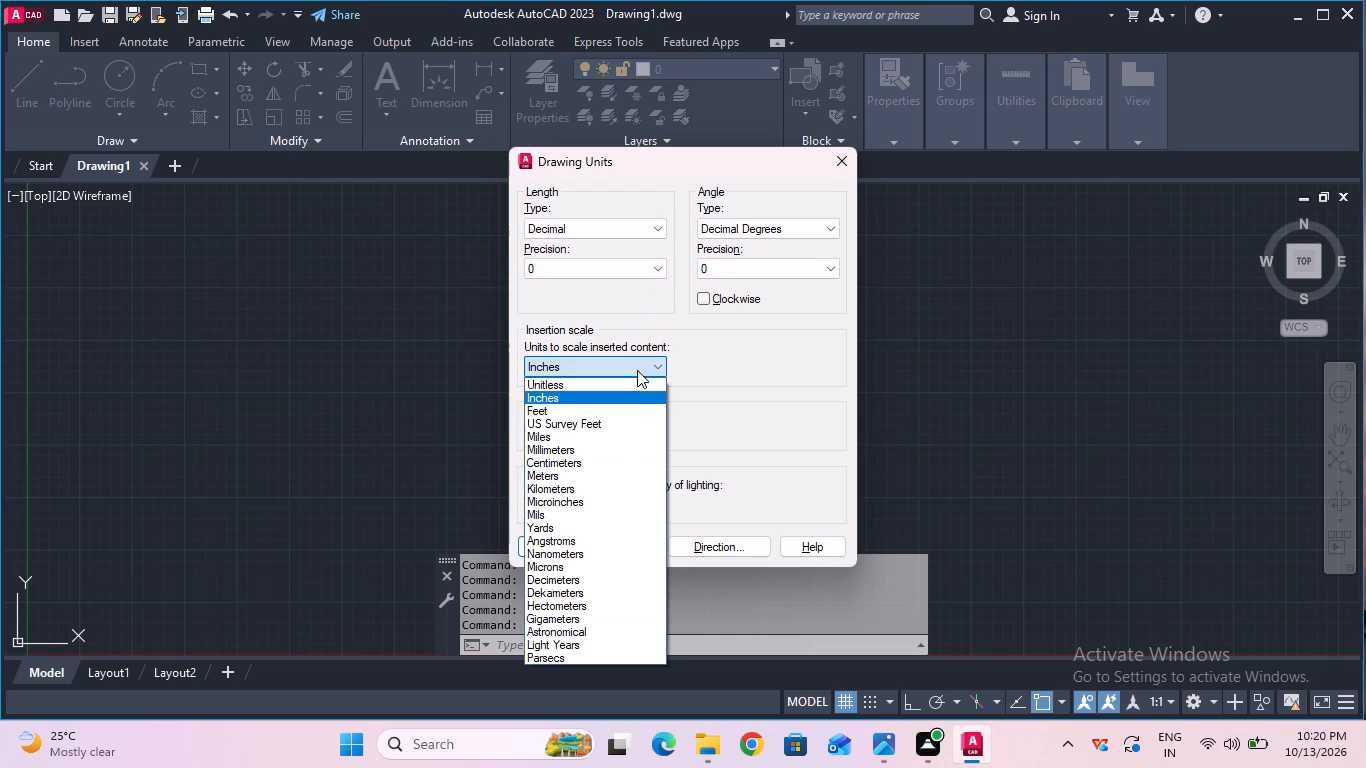
{"action": "left_click", "coordinate": [628, 448]}
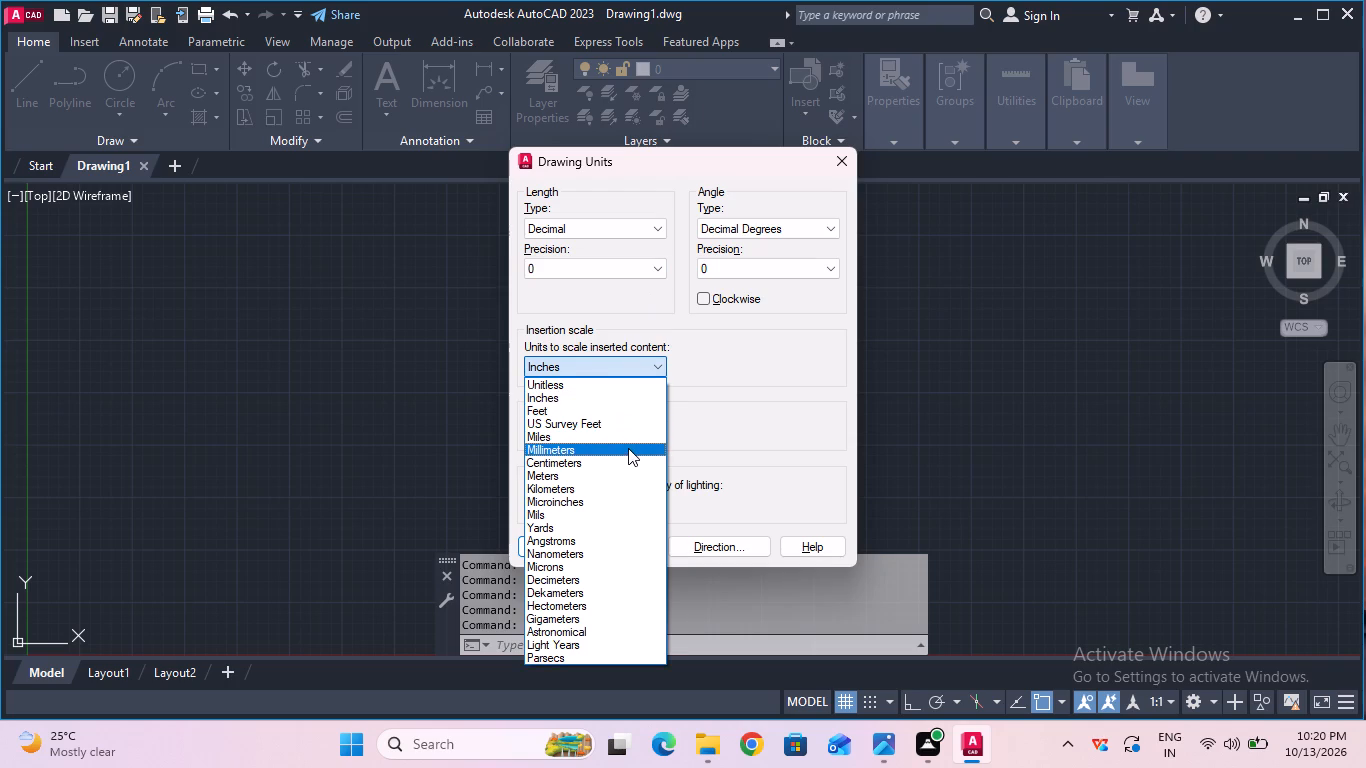
{"action": "left_click", "coordinate": [553, 547]}
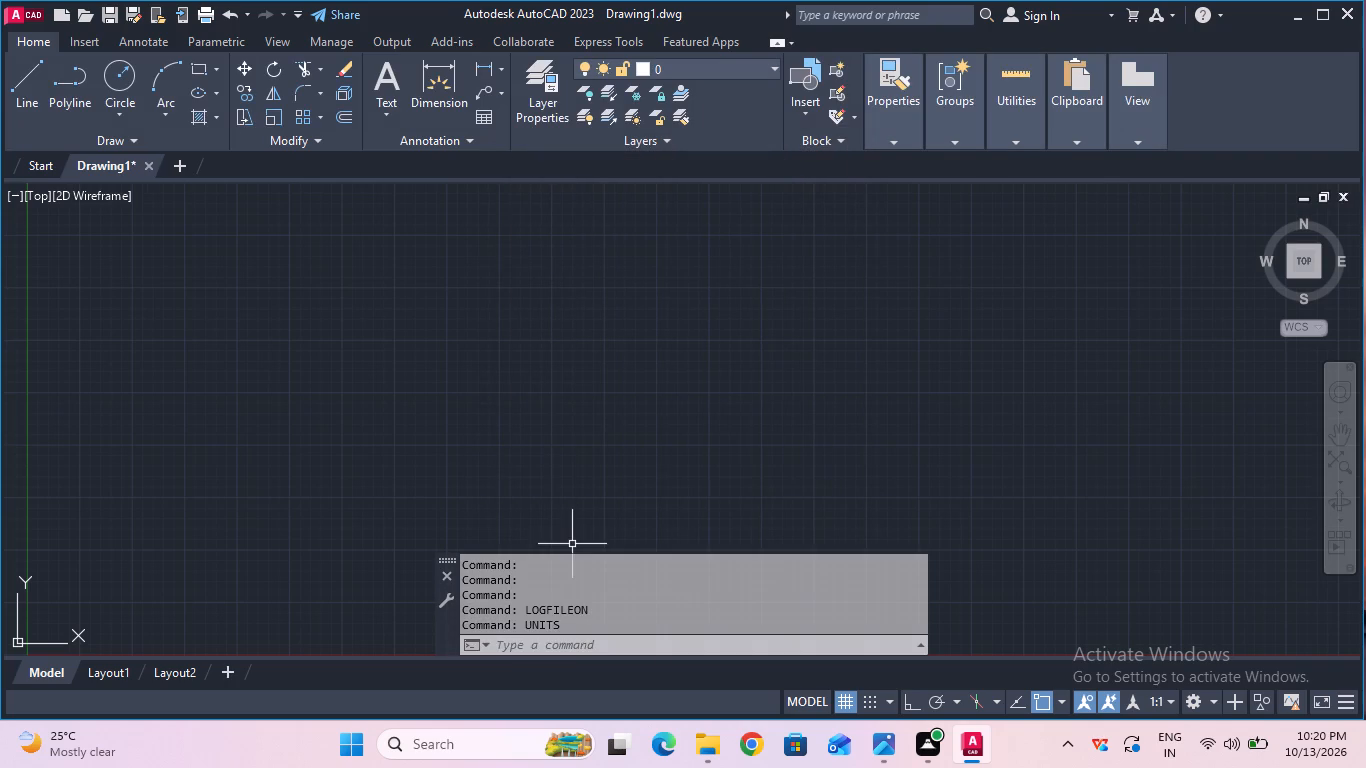
Modify the Standard dimension style to ISO standard text alignment and linear precision 0, and make it current.
{"action": "left_click", "coordinate": [586, 629]}
{"action": "left_click", "coordinate": [585, 639]}
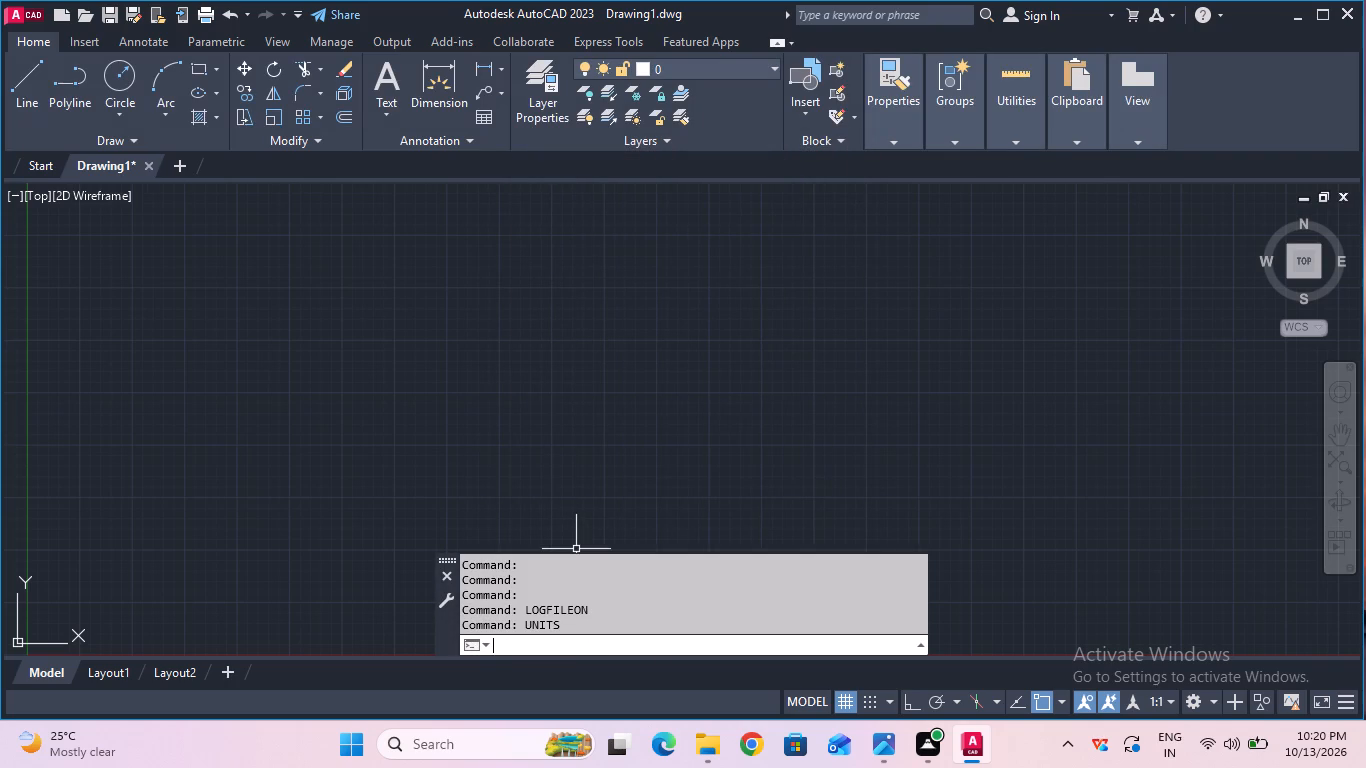
{"action": "key", "text": "d"}
{"action": "key", "text": "Return"}
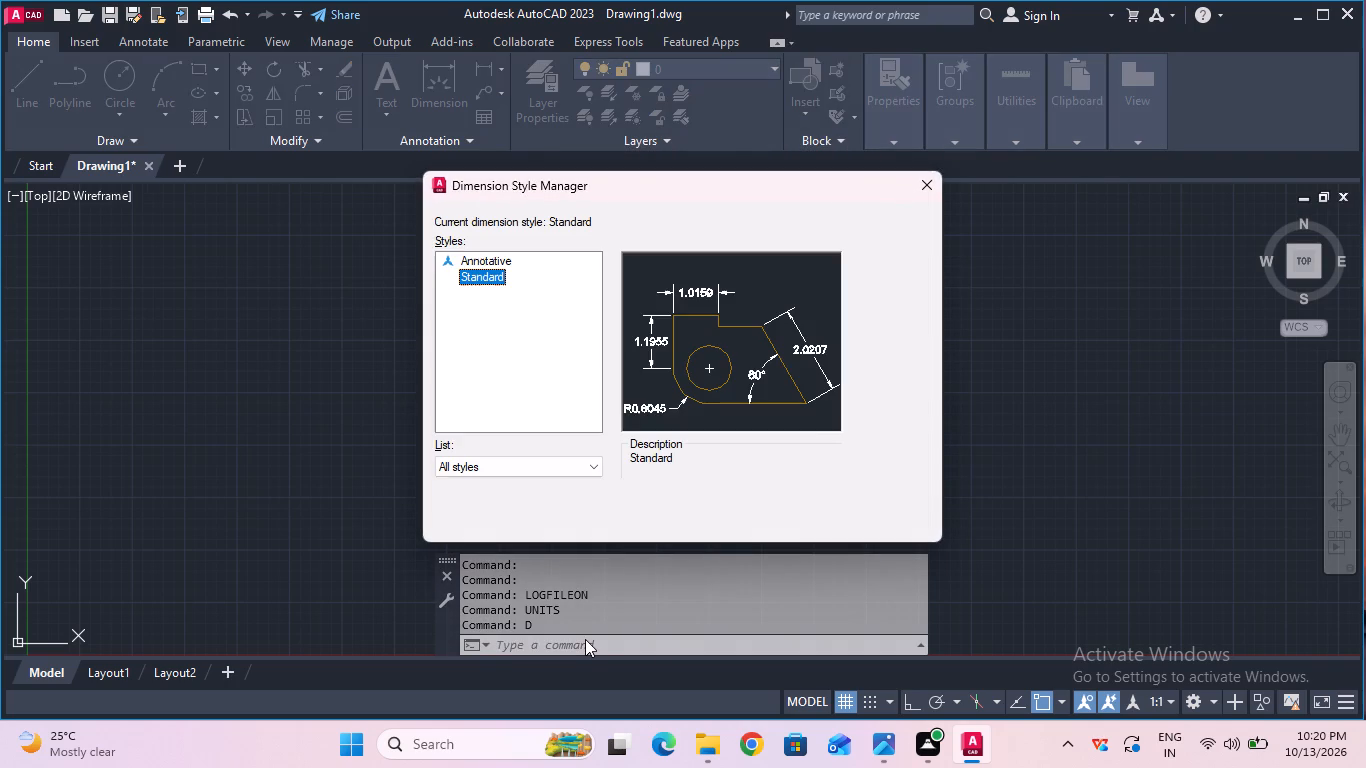
{"action": "left_click", "coordinate": [892, 328]}
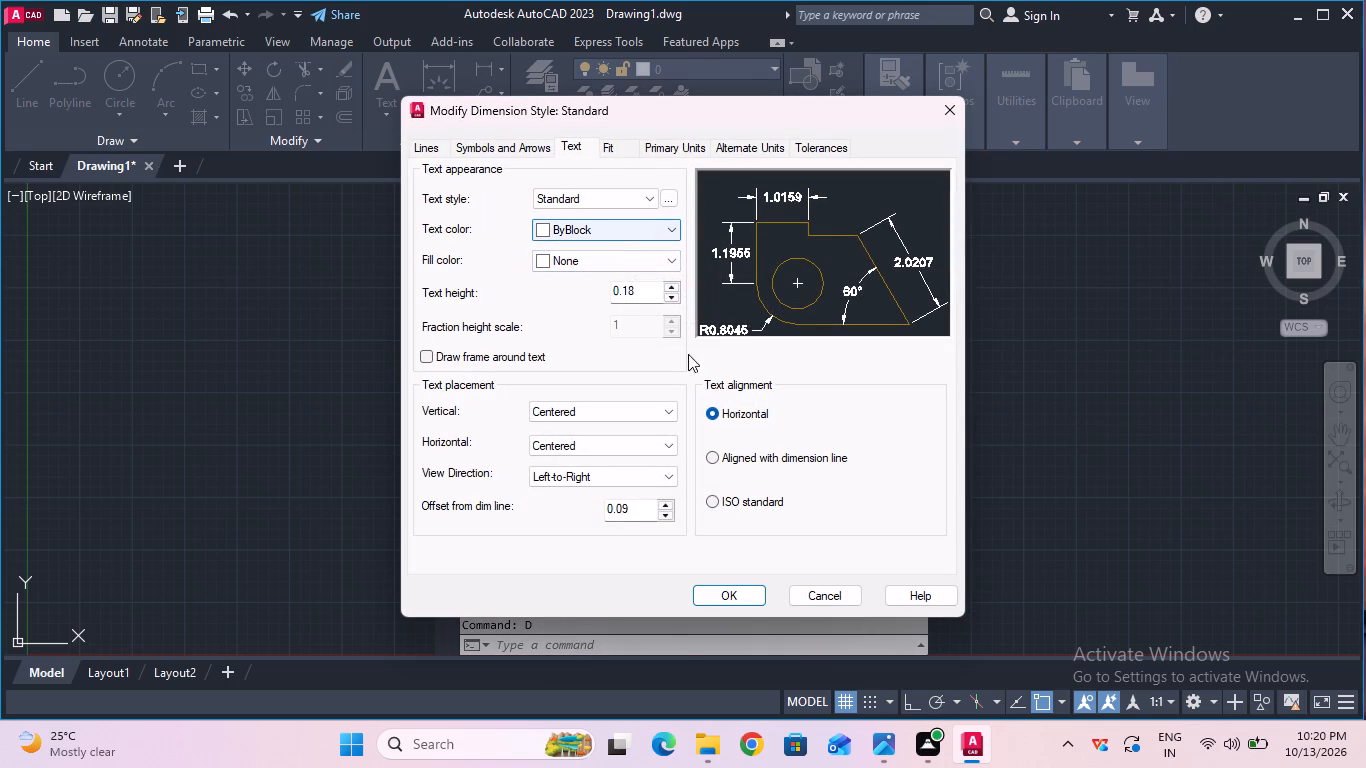
{"action": "left_click", "coordinate": [714, 497]}
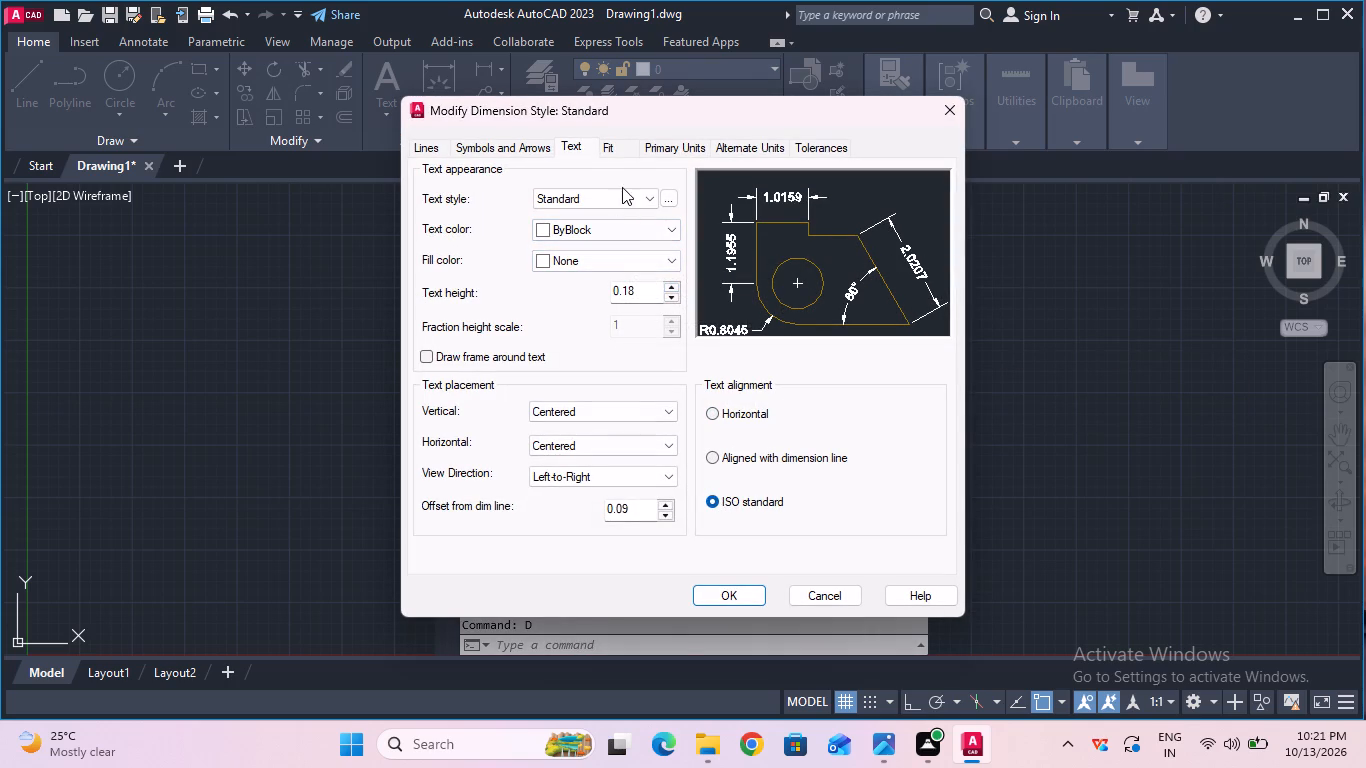
{"action": "left_click", "coordinate": [641, 146]}
{"action": "left_click", "coordinate": [614, 217]}
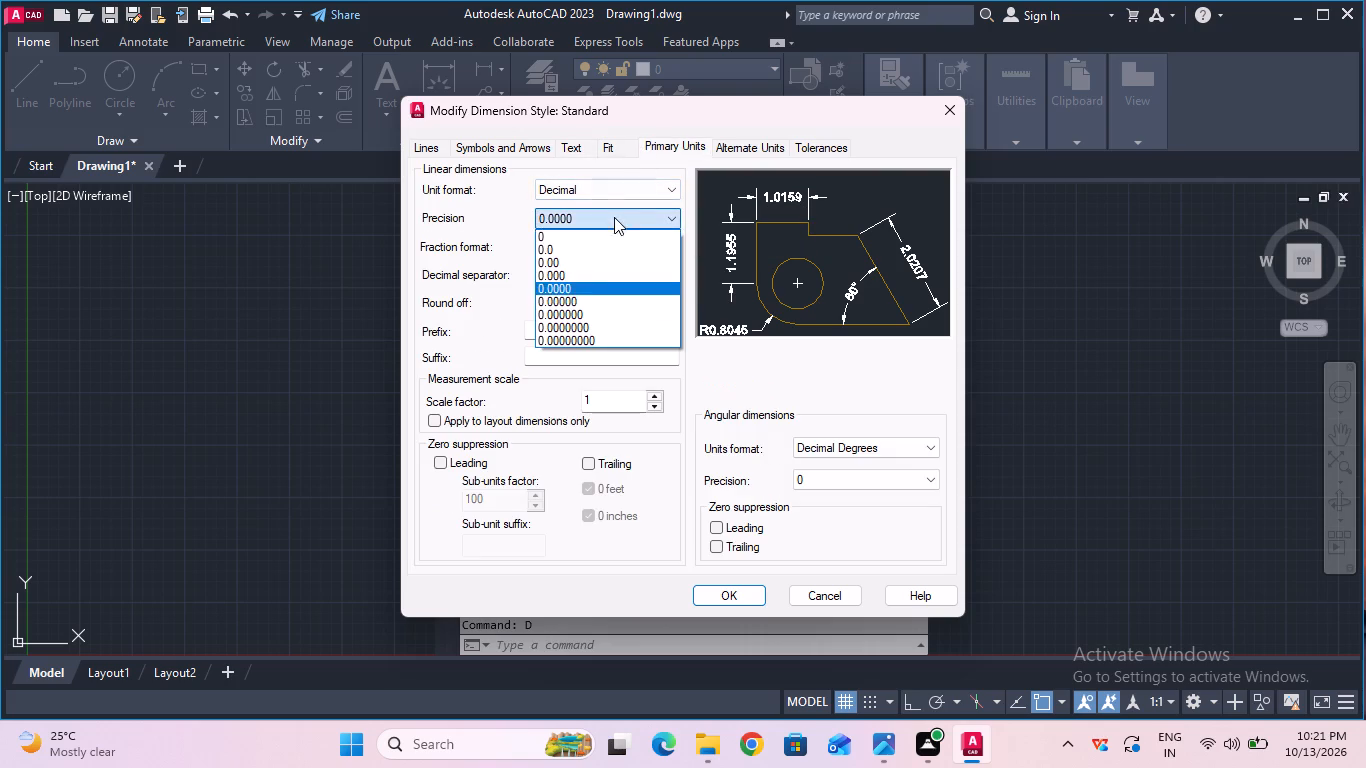
{"action": "left_click", "coordinate": [610, 230]}
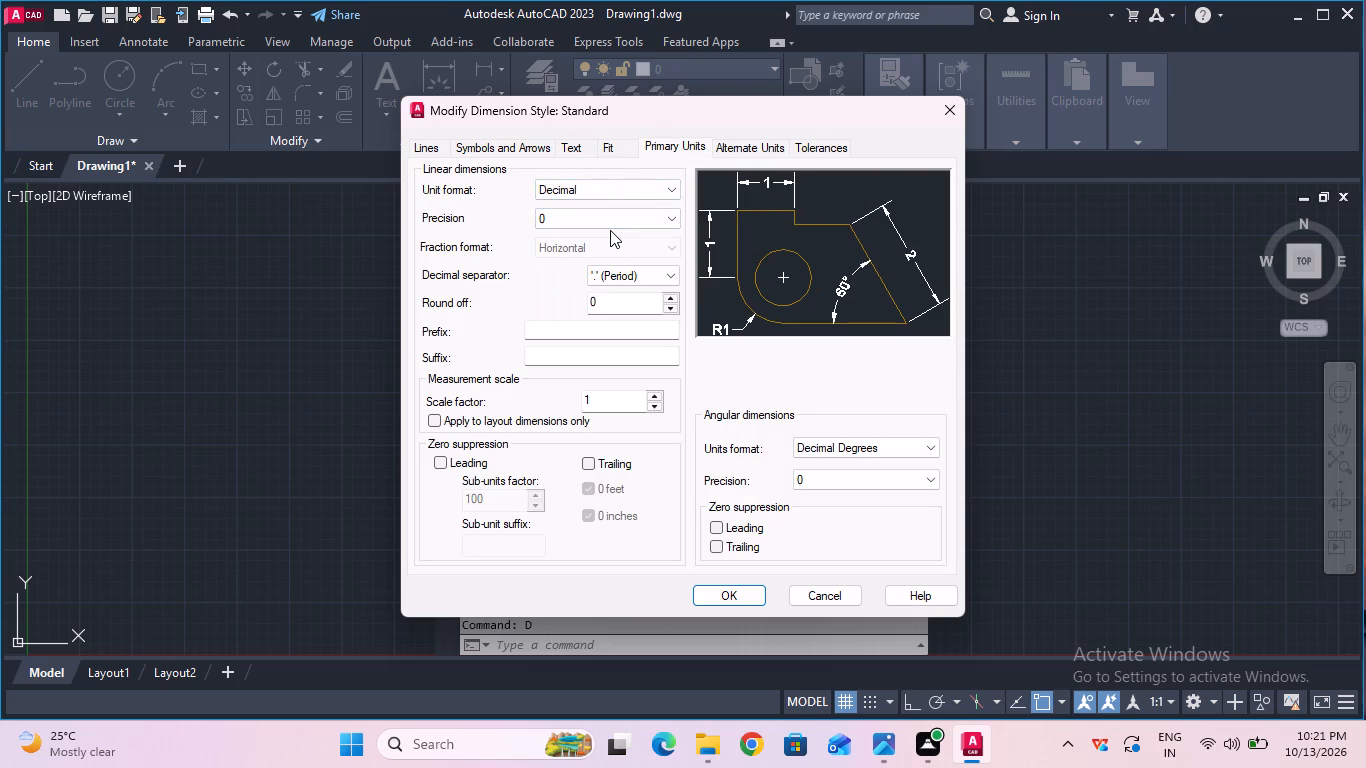
{"action": "left_click", "coordinate": [583, 143]}
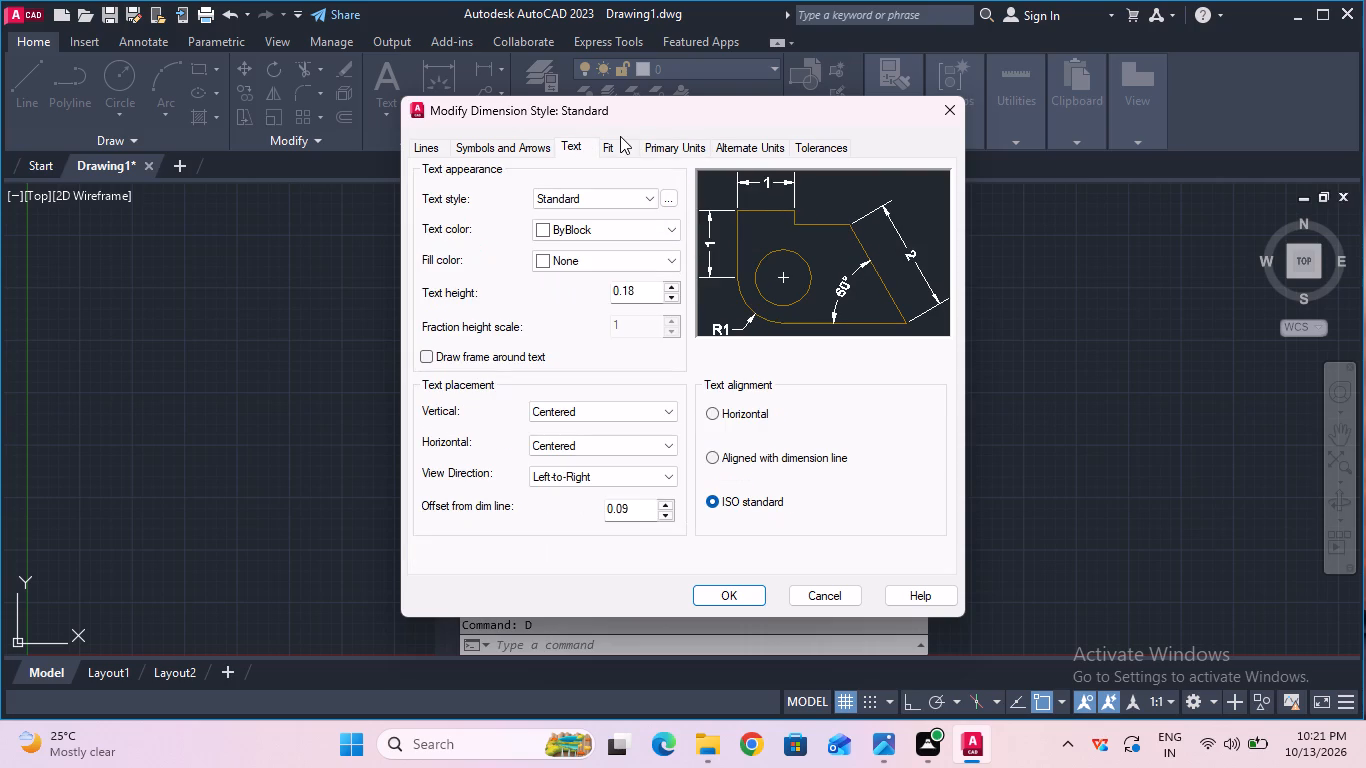
{"action": "left_click", "coordinate": [620, 136]}
{"action": "left_click", "coordinate": [656, 142]}
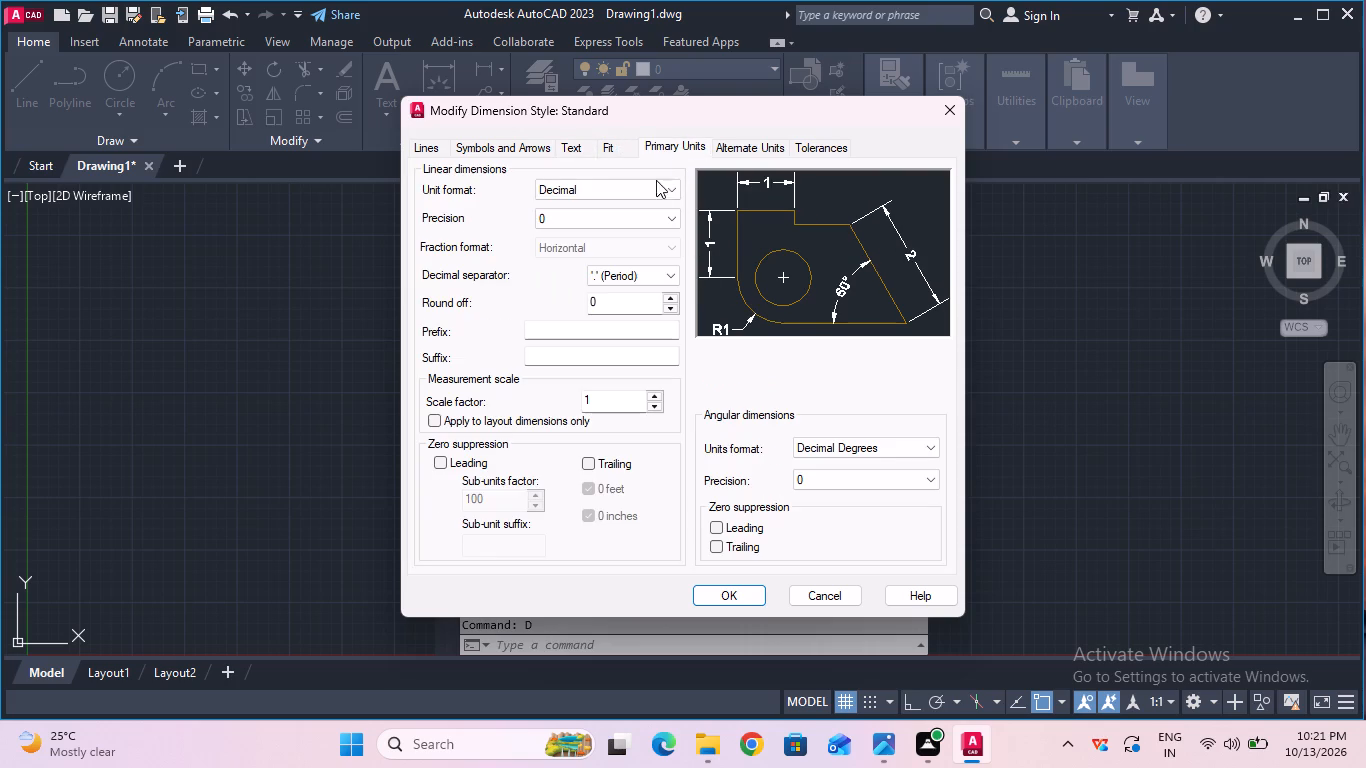
{"action": "left_click", "coordinate": [738, 588]}
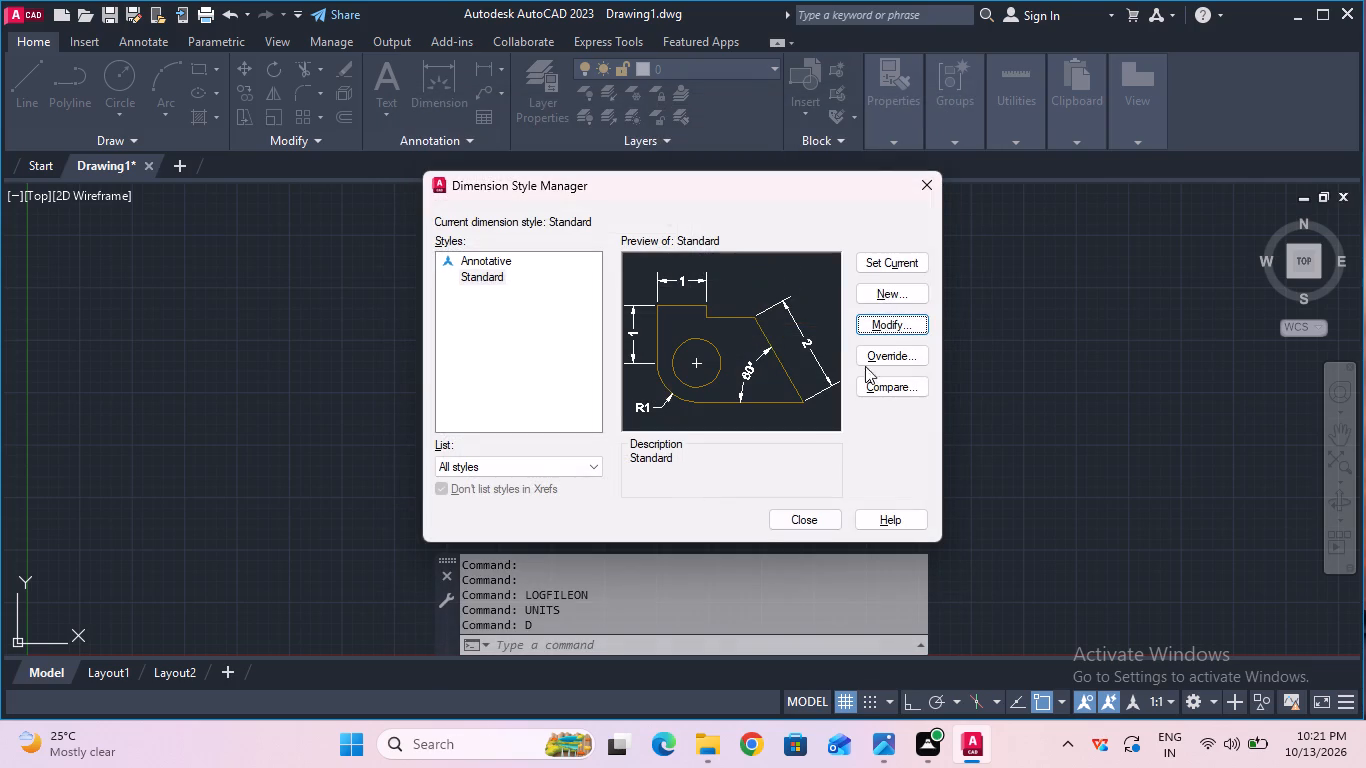
{"action": "left_click", "coordinate": [880, 269]}
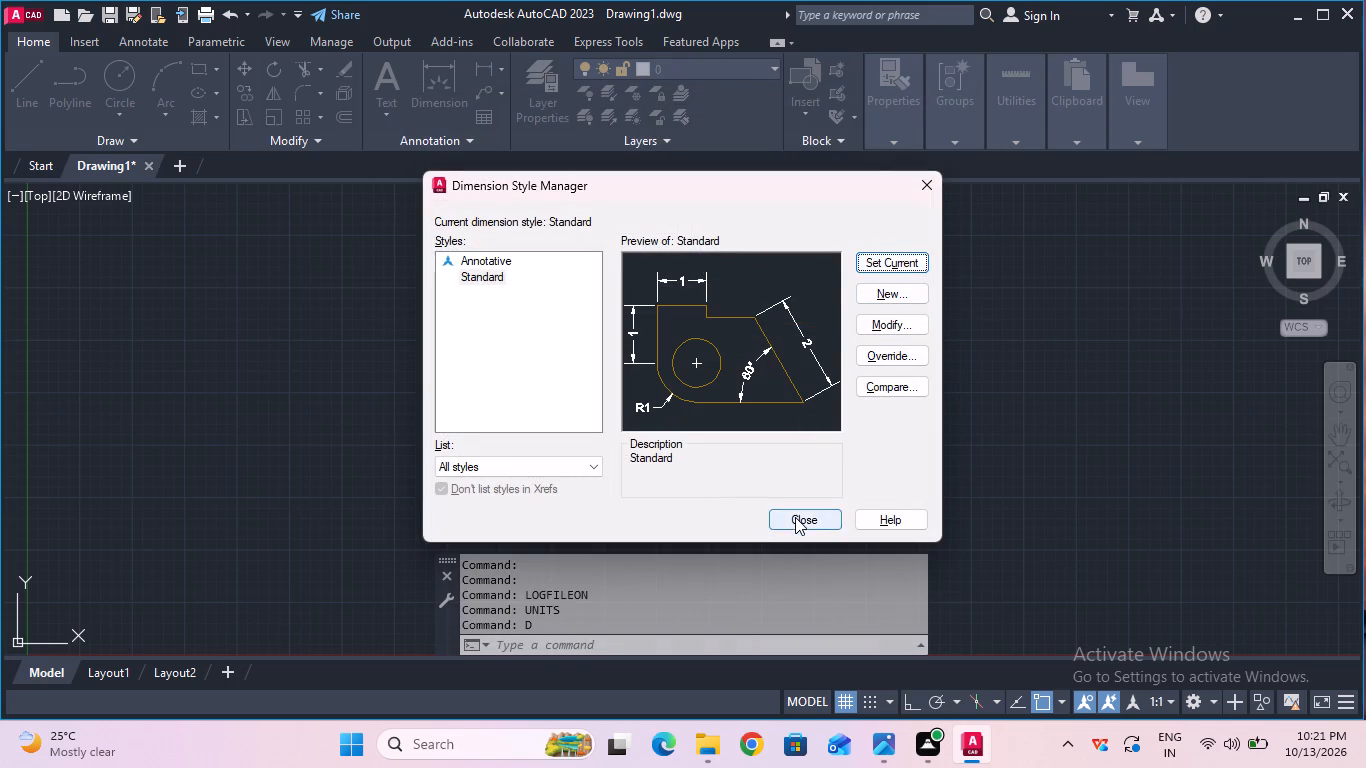
{"action": "left_click", "coordinate": [795, 517]}
Set the model space limits from 0,0 to 100,100 and fit the whole limits area with Zoom All.
{"action": "left_click", "coordinate": [643, 639]}
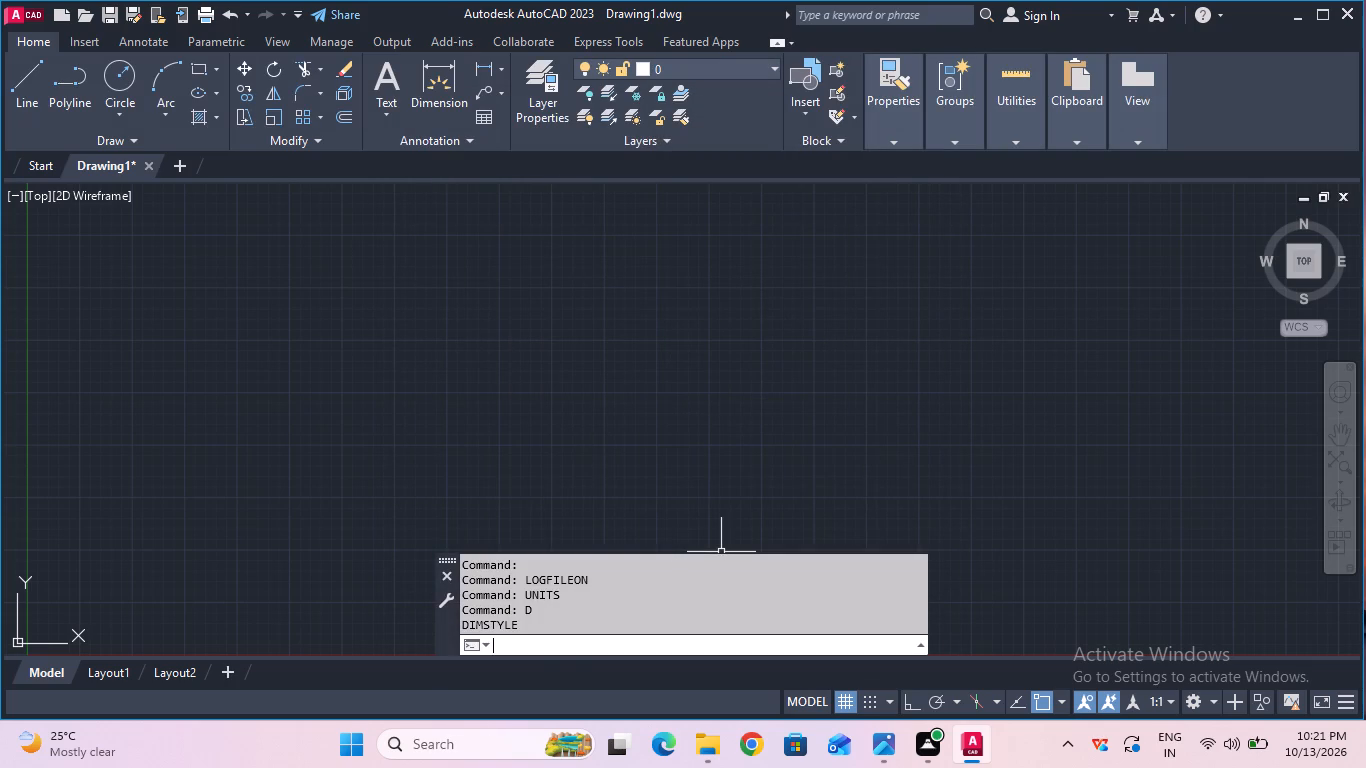
{"action": "type", "text": "lim"}
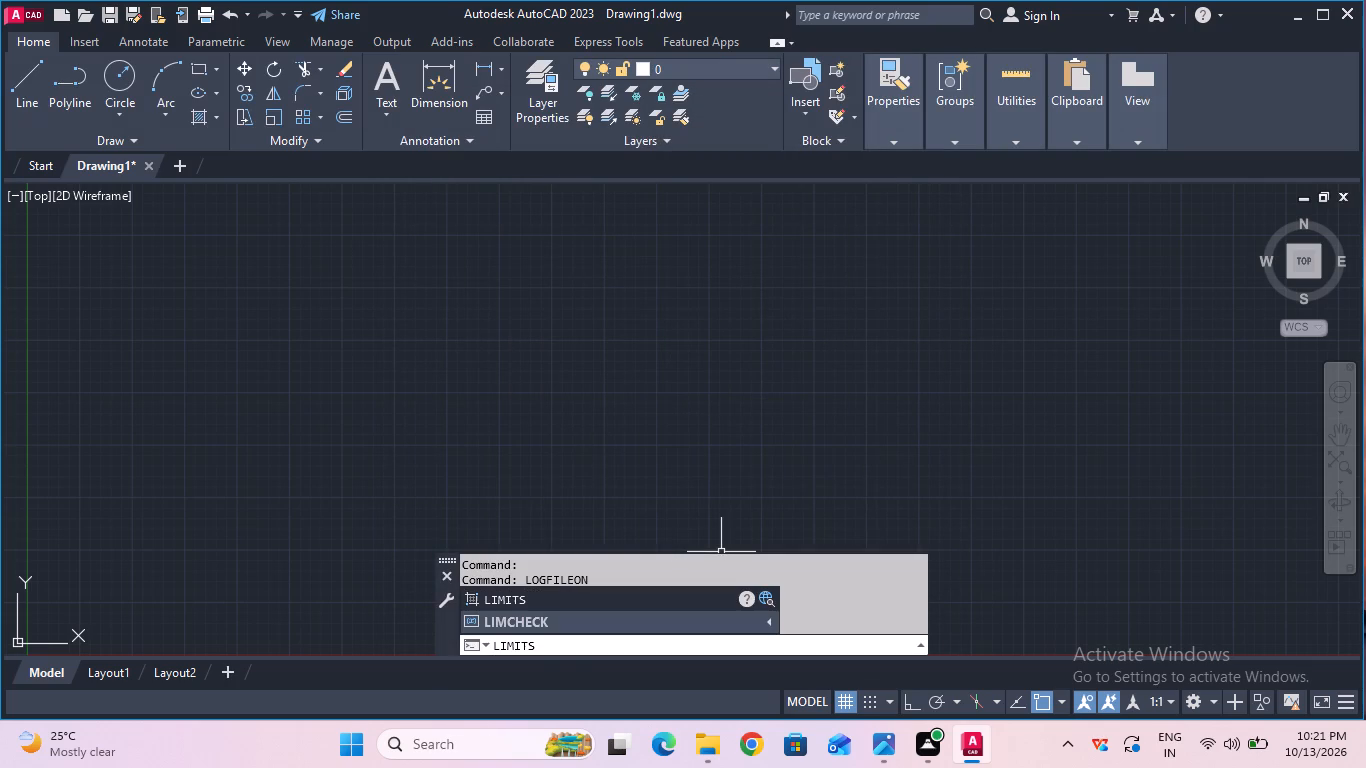
{"action": "left_click", "coordinate": [642, 596]}
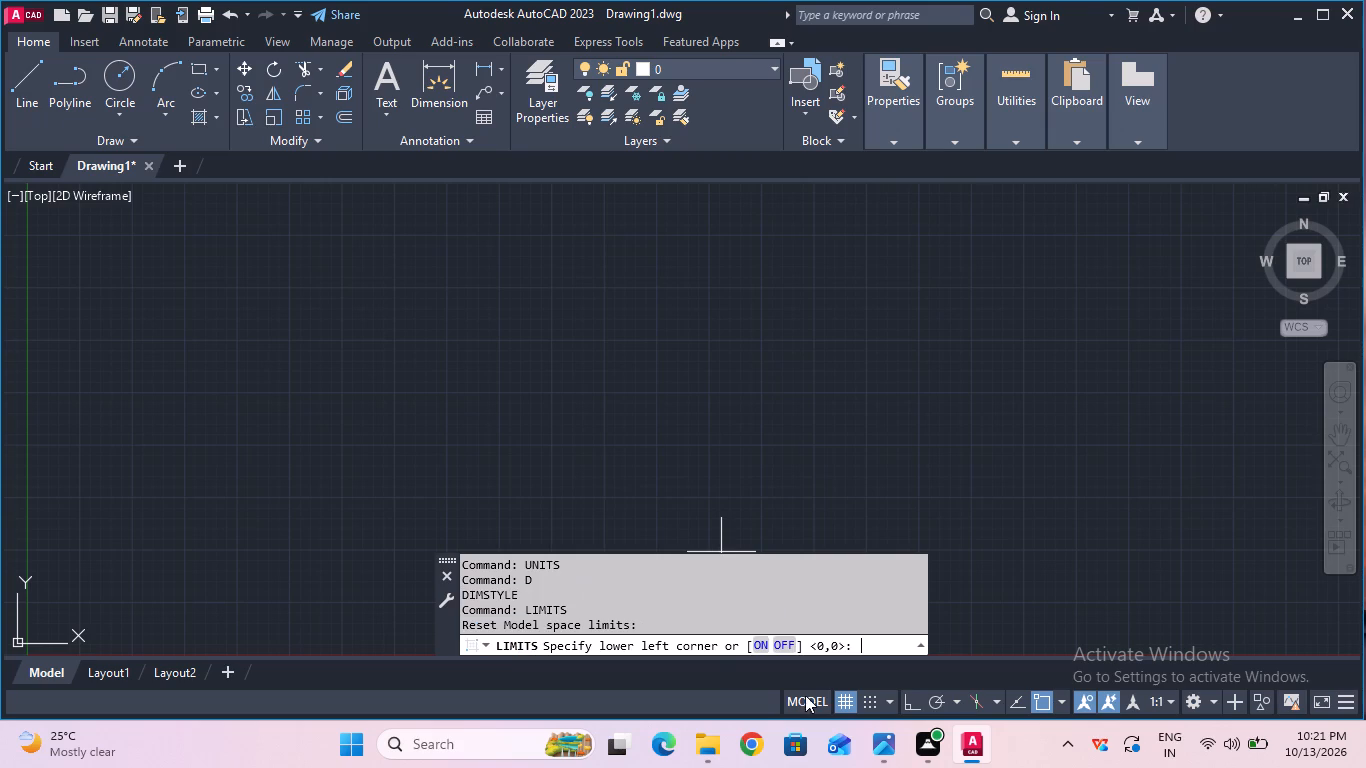
{"action": "left_click", "coordinate": [872, 648]}
{"action": "type", "text": "0,0"}
{"action": "key", "text": "Return"}
{"action": "type", "text": "100,100"}
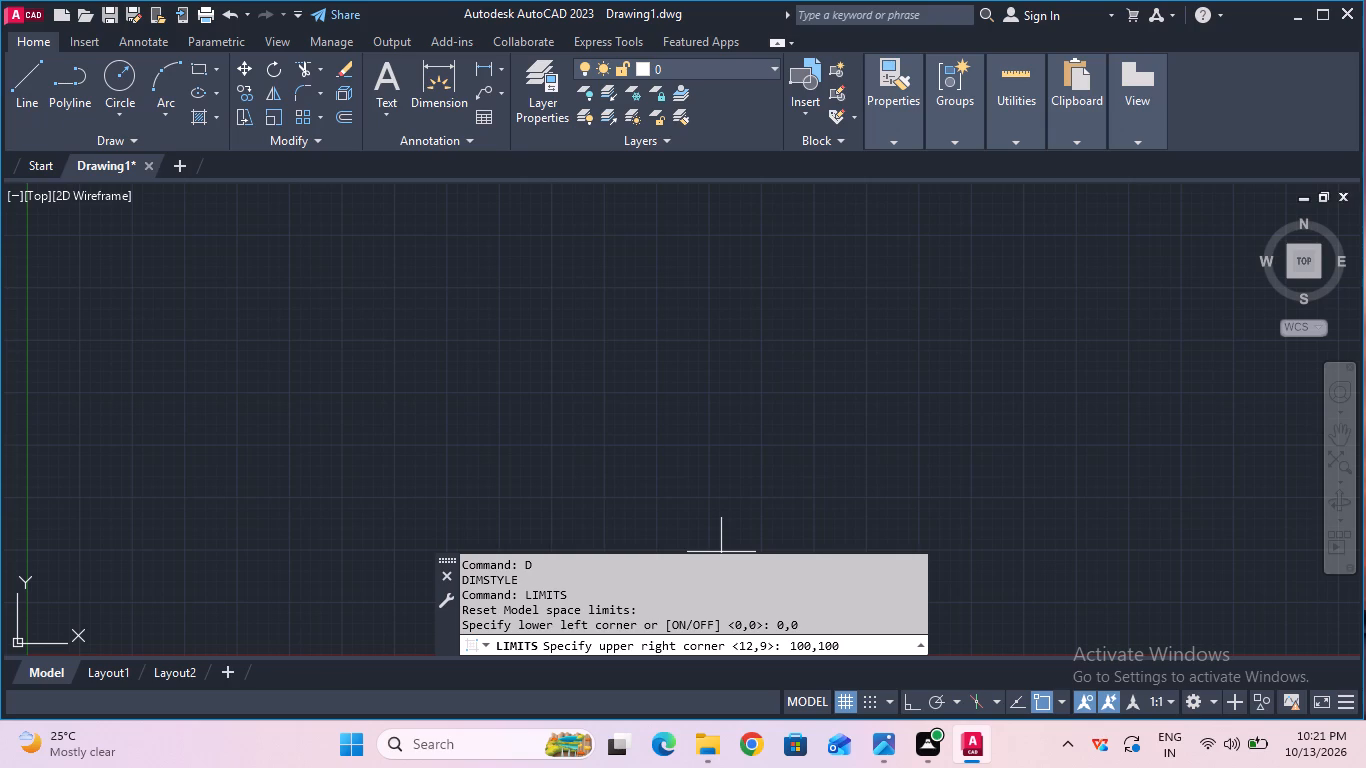
{"action": "key", "text": "Return"}
{"action": "key", "text": "z"}
{"action": "key", "text": "Return"}
{"action": "key", "text": "a"}
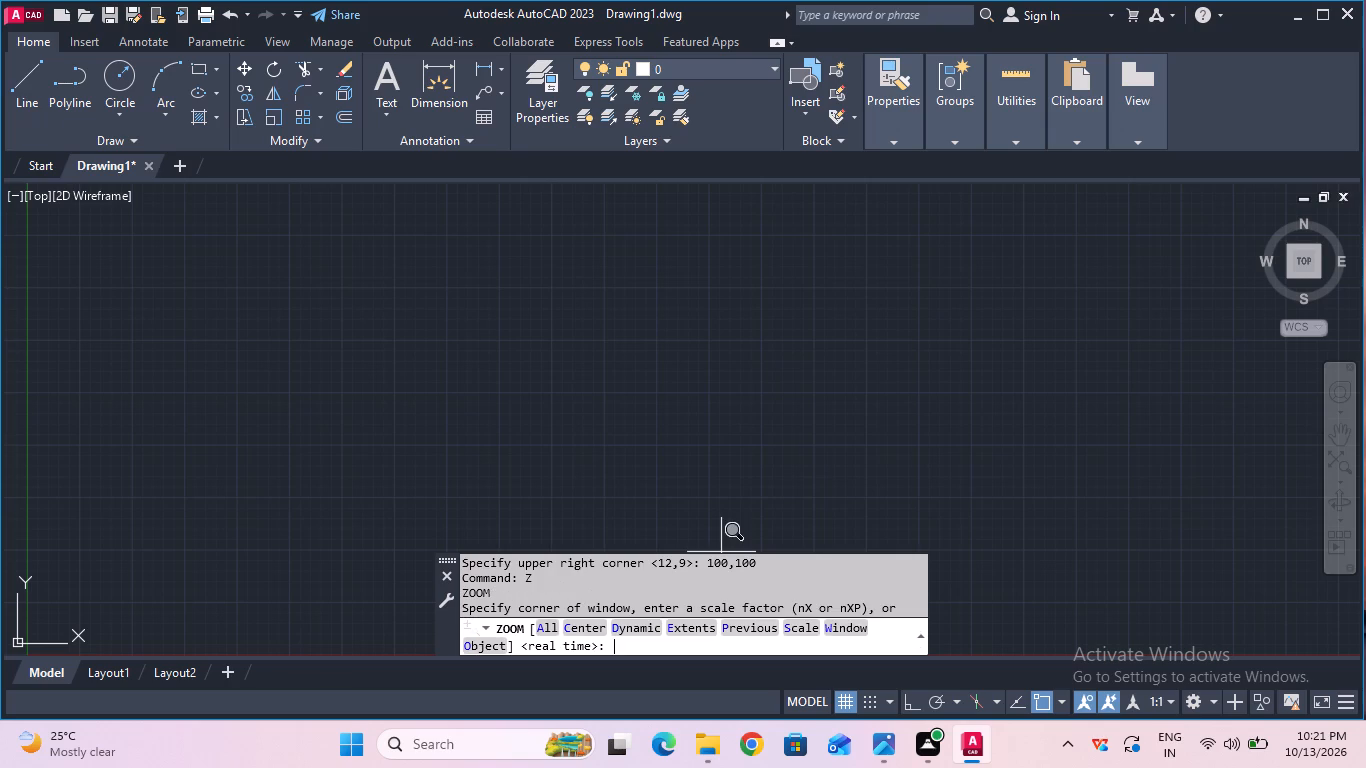
{"action": "key", "text": "Return"}
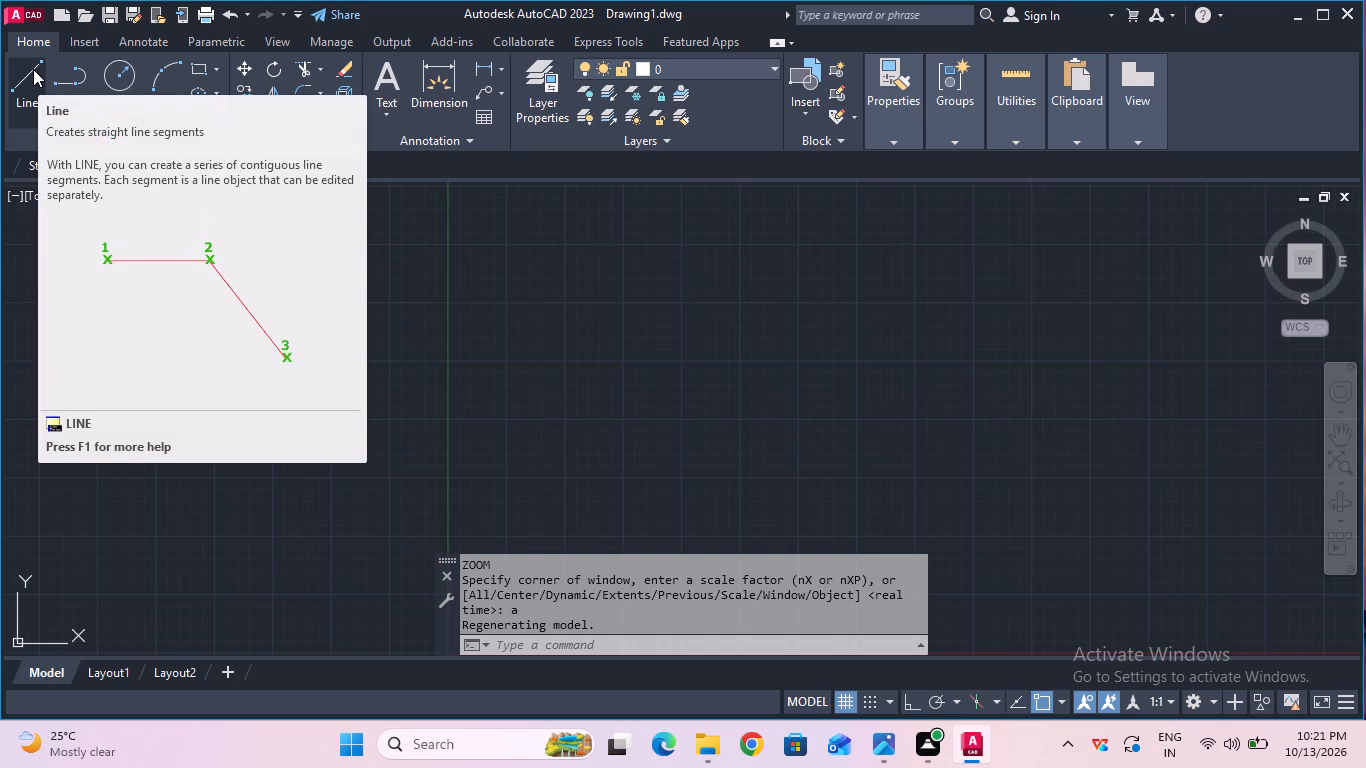
Draw a horizontal 90 mm base line for the front view with Ortho on.
{"action": "left_click", "coordinate": [33, 69]}
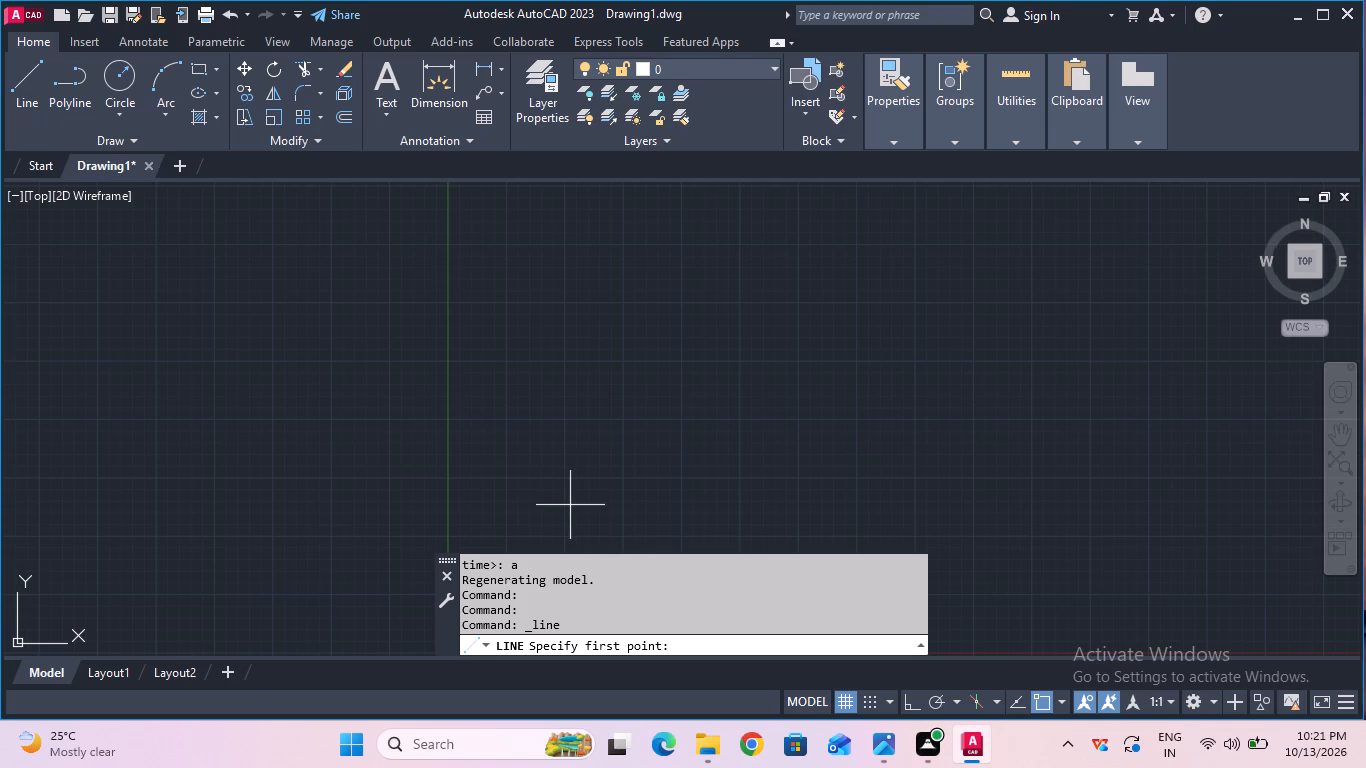
{"action": "left_click", "coordinate": [504, 479]}
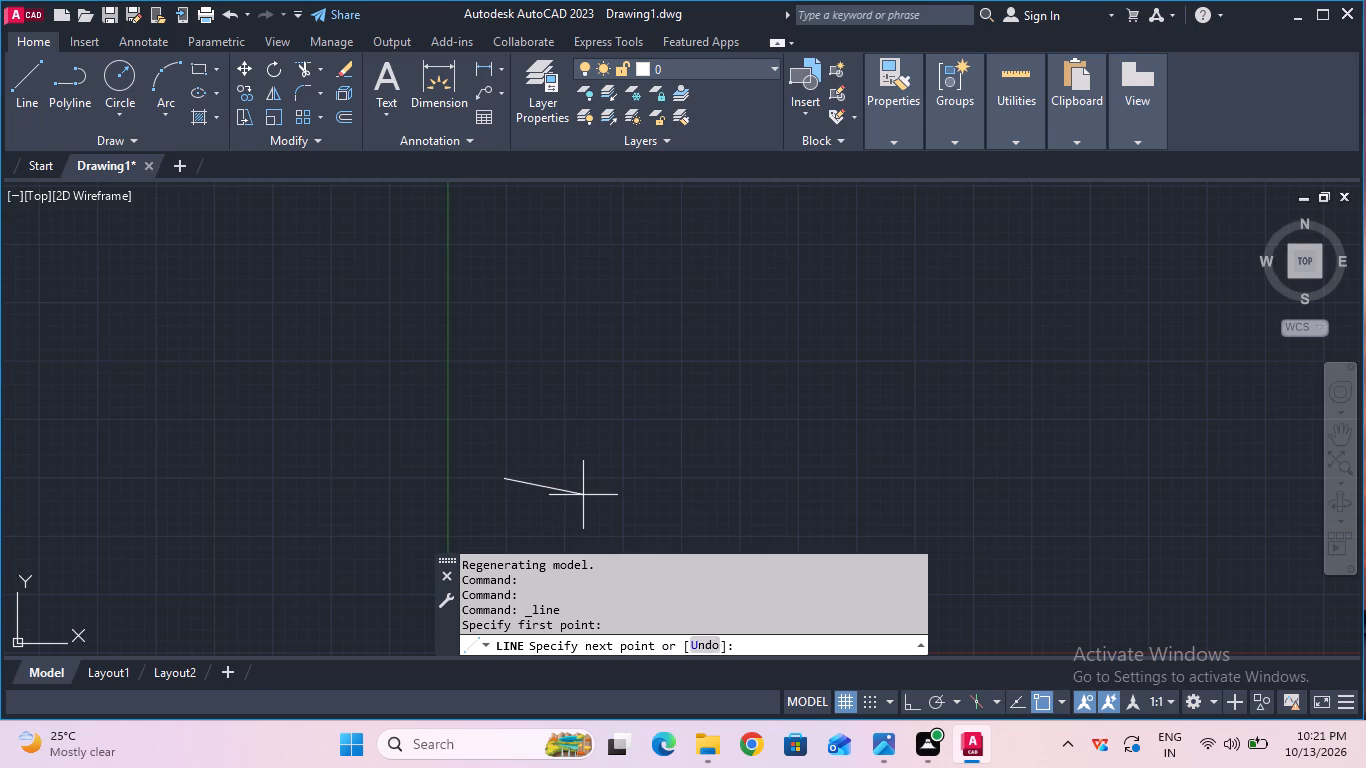
{"action": "key", "text": "F8"}
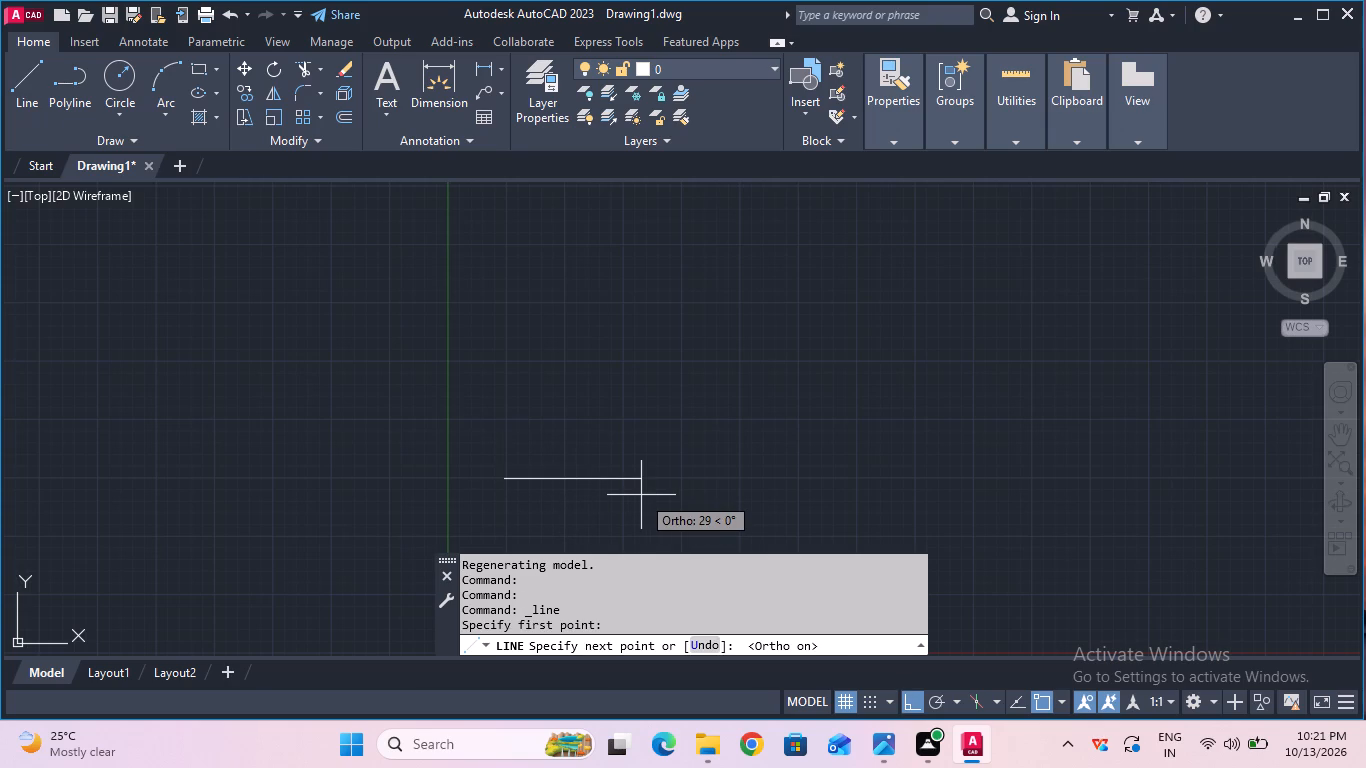
{"action": "type", "text": "90"}
{"action": "key", "text": "Return"}
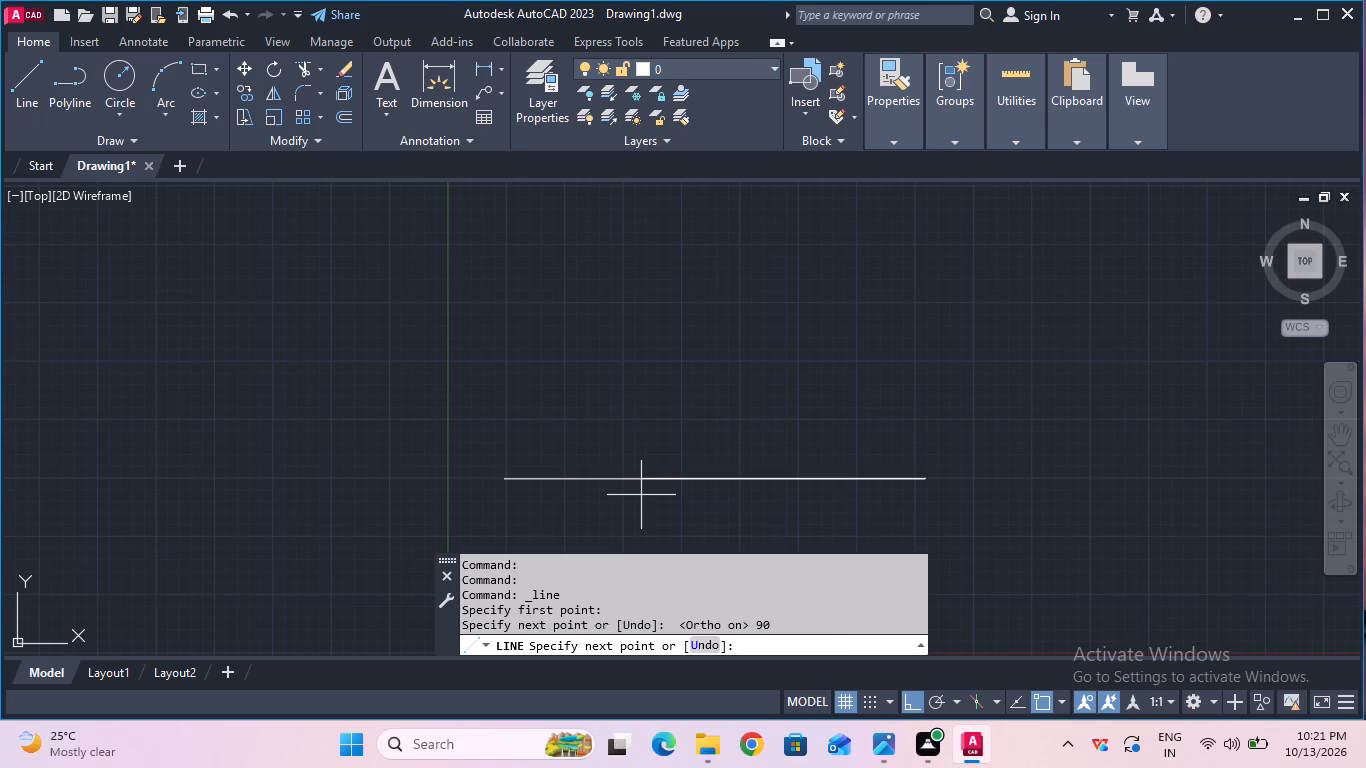
{"action": "key", "text": "Escape"}
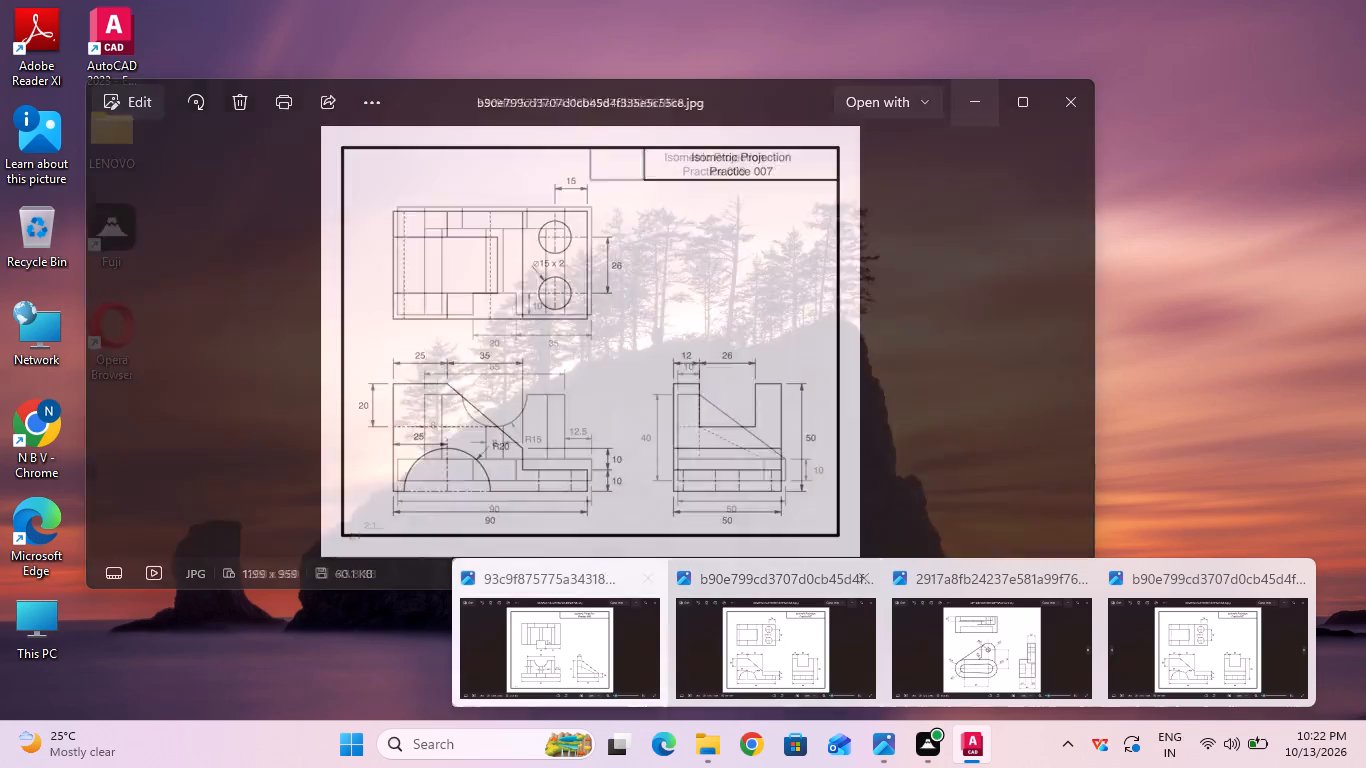
Draw a vertical 50 mm line upward from the left end of the front view's base line.
{"action": "left_click", "coordinate": [11, 95]}
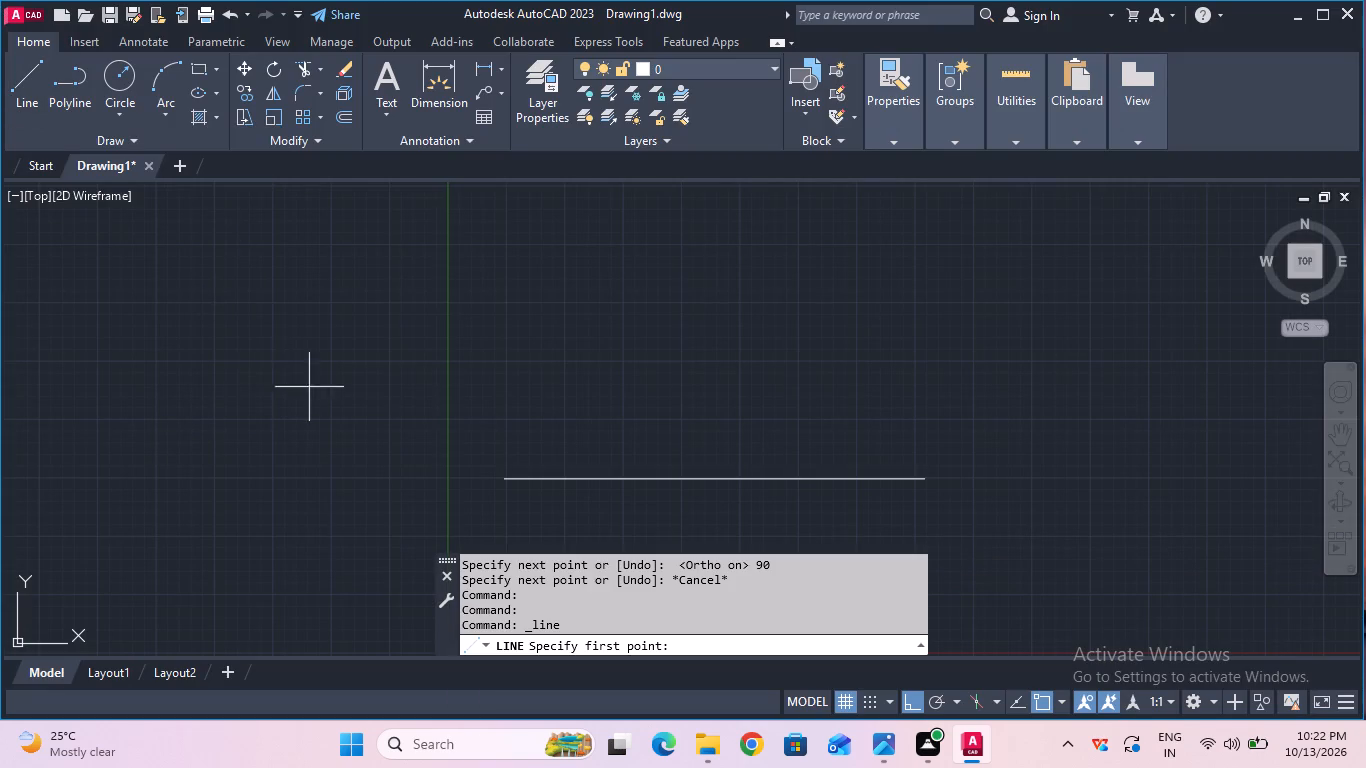
{"action": "left_click", "coordinate": [501, 479]}
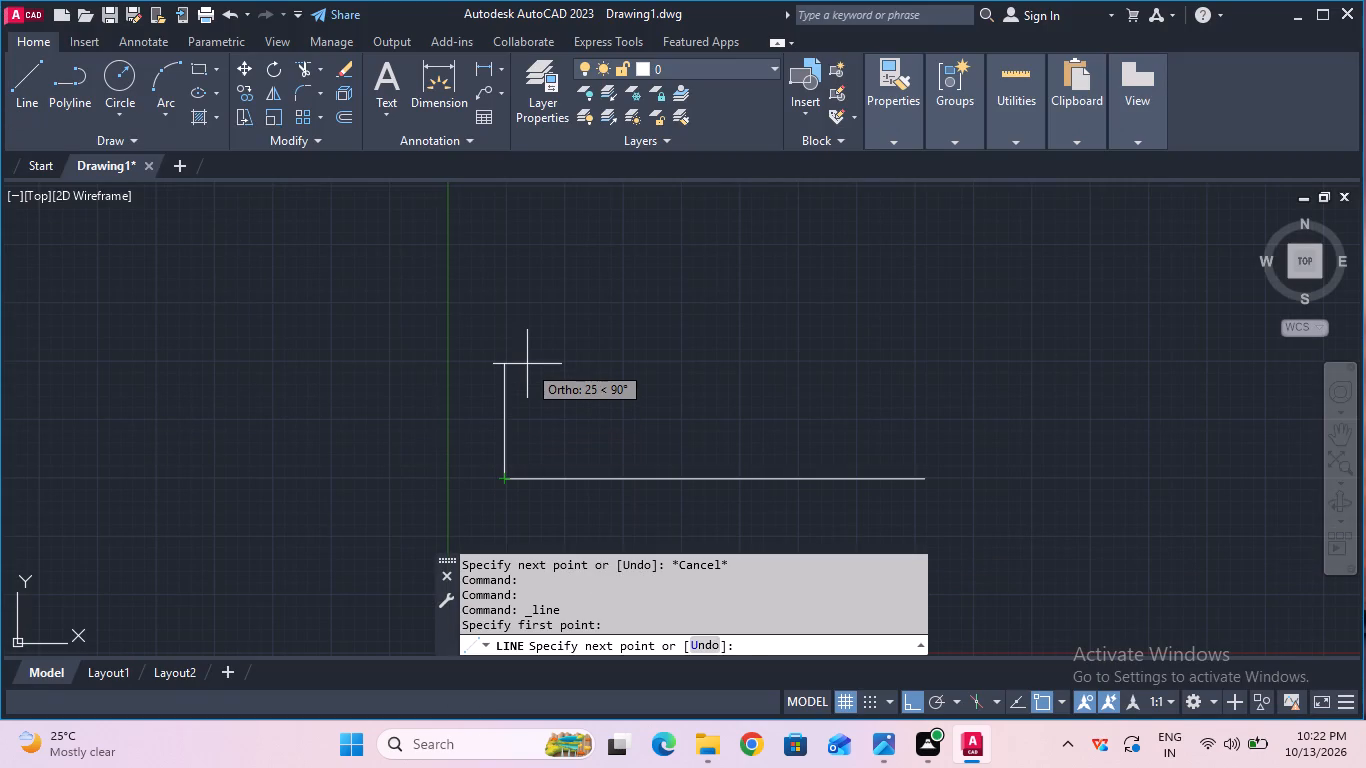
{"action": "type", "text": "50"}
{"action": "key", "text": "Return"}
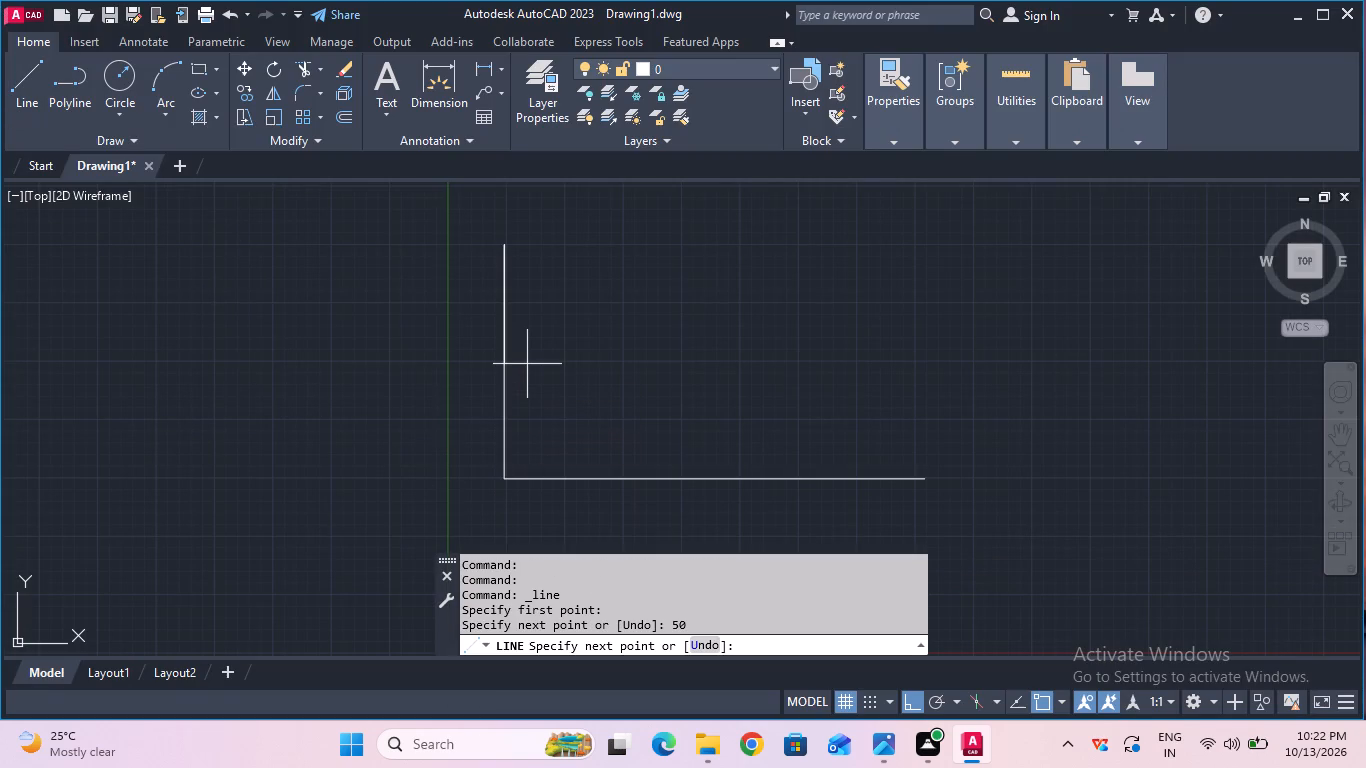
{"action": "key", "text": "Escape"}
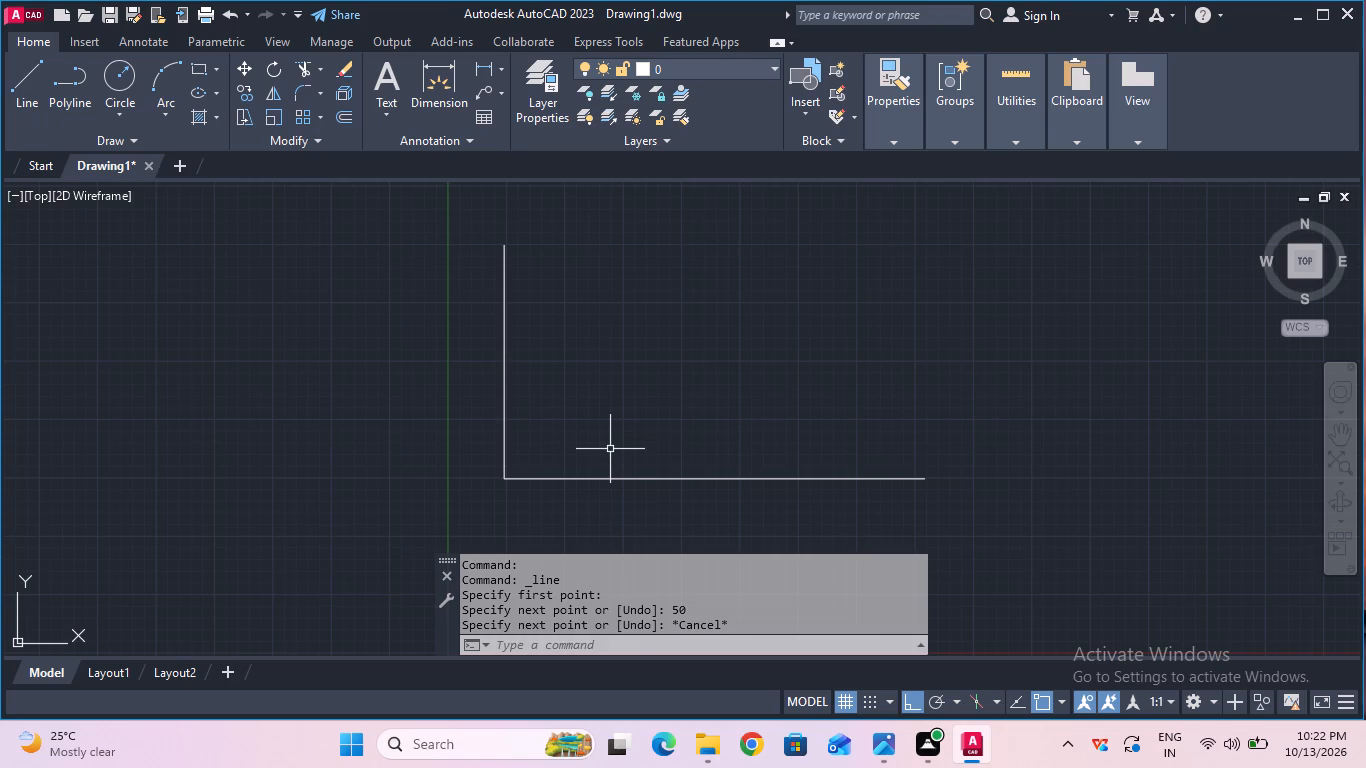
Draw a horizontal 25 mm top edge to the right from the upper end of the vertical line.
{"action": "left_click", "coordinate": [29, 80]}
{"action": "left_click", "coordinate": [504, 246]}
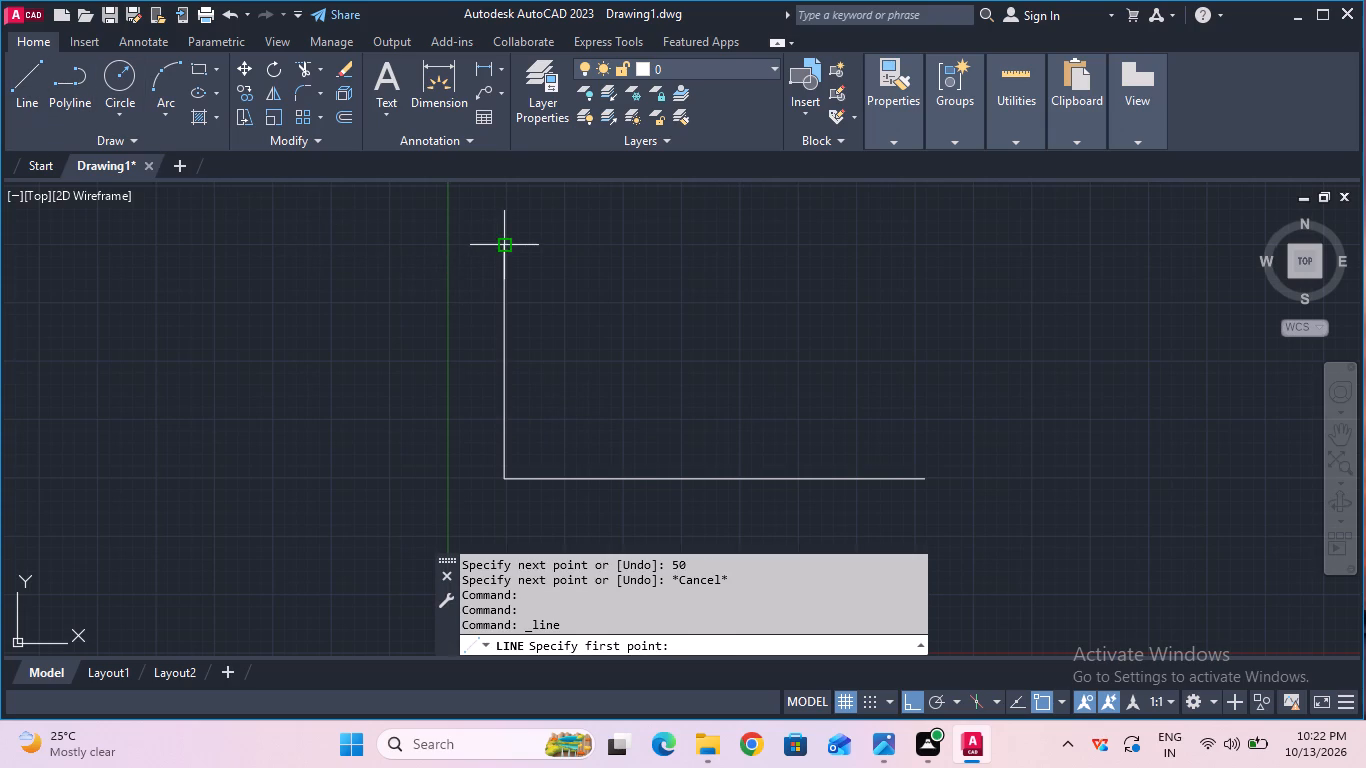
{"action": "type", "text": "25"}
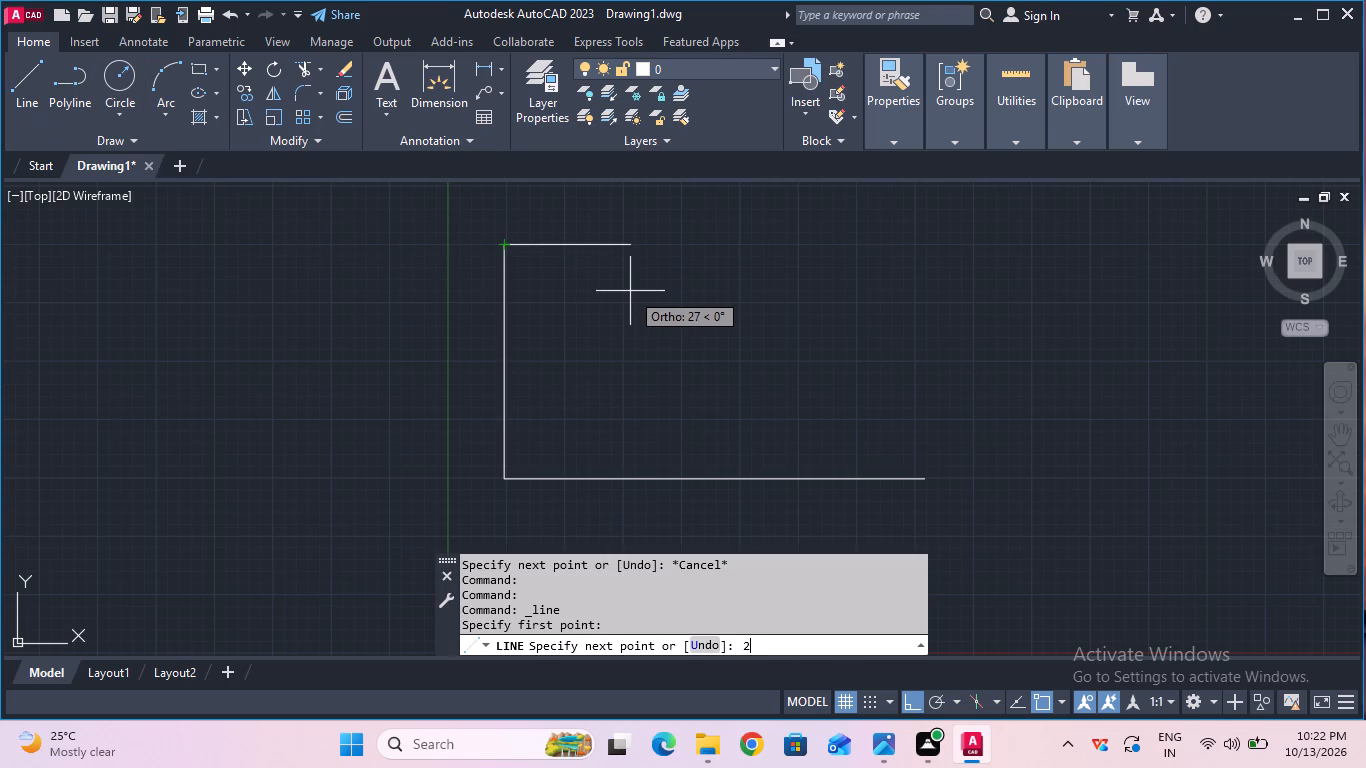
{"action": "key", "text": "Return"}
{"action": "key", "text": "Escape"}
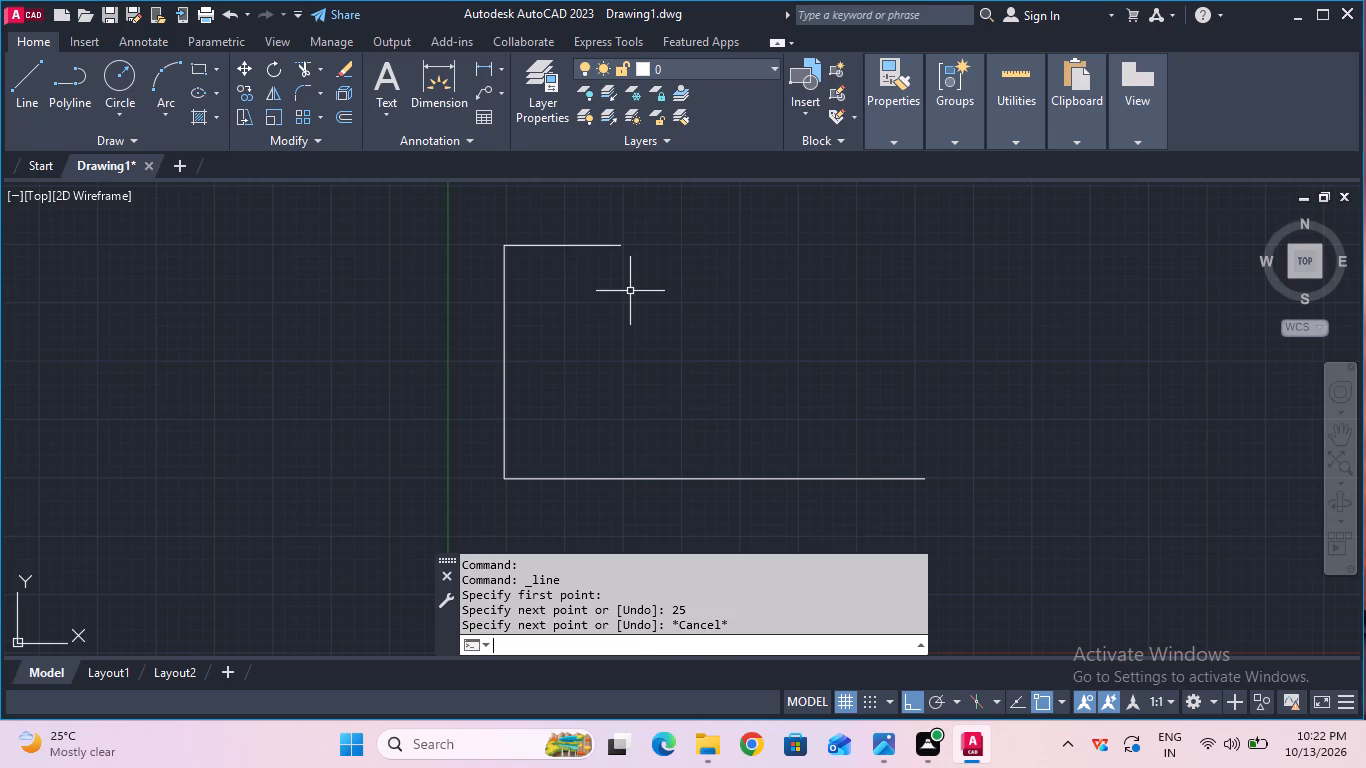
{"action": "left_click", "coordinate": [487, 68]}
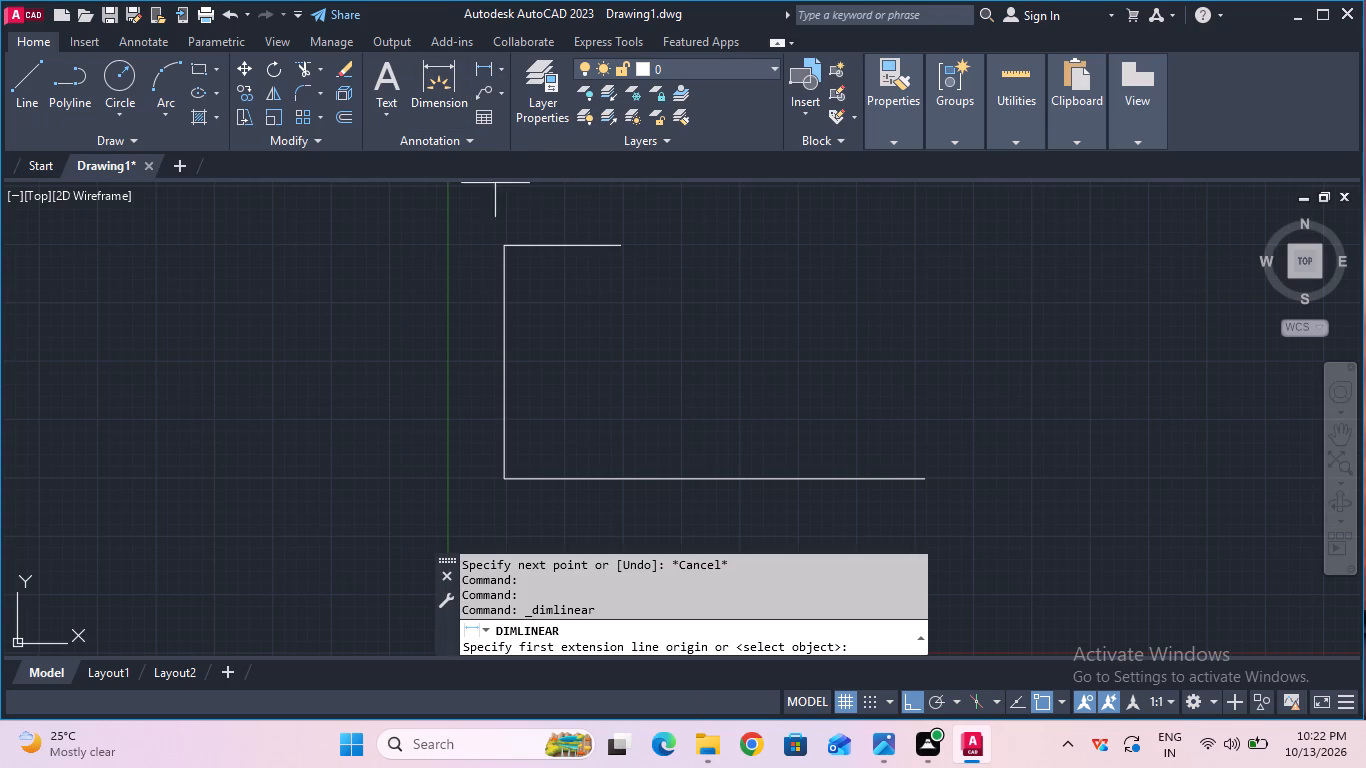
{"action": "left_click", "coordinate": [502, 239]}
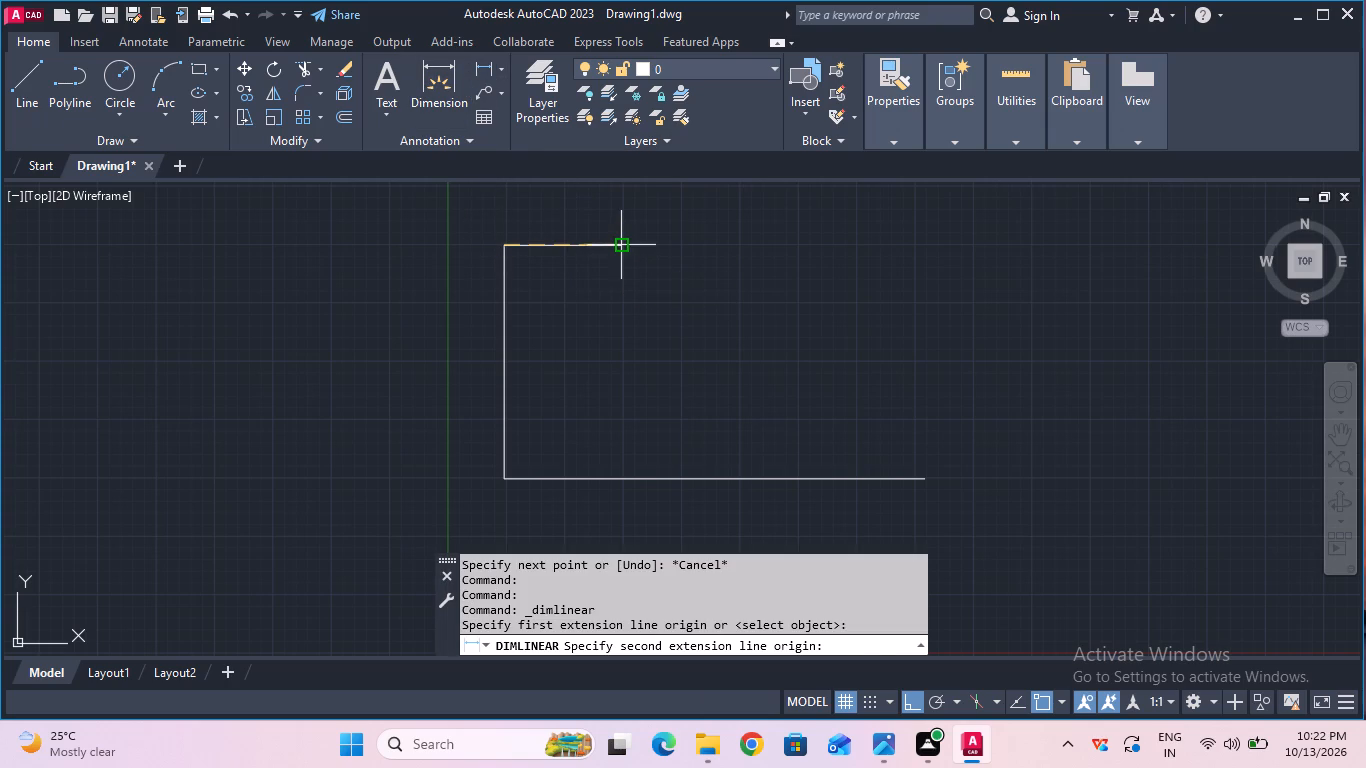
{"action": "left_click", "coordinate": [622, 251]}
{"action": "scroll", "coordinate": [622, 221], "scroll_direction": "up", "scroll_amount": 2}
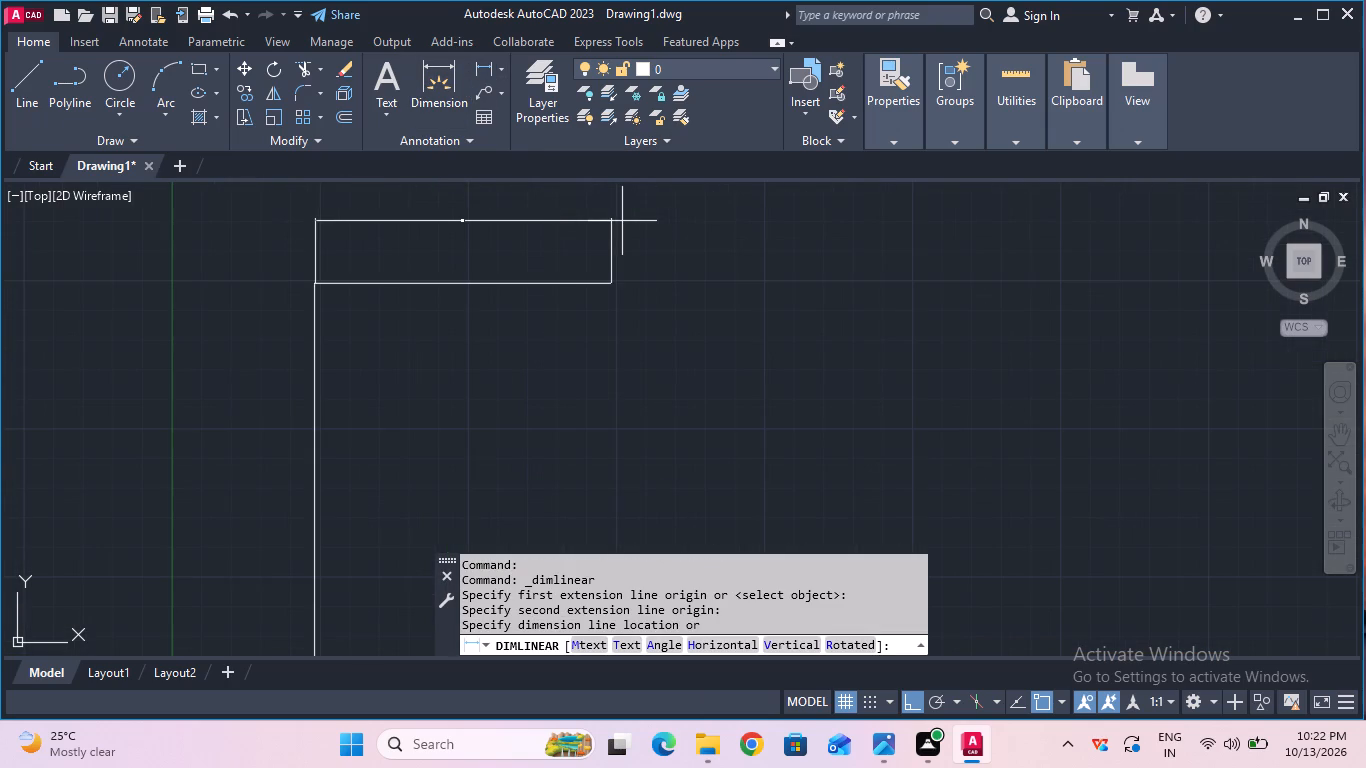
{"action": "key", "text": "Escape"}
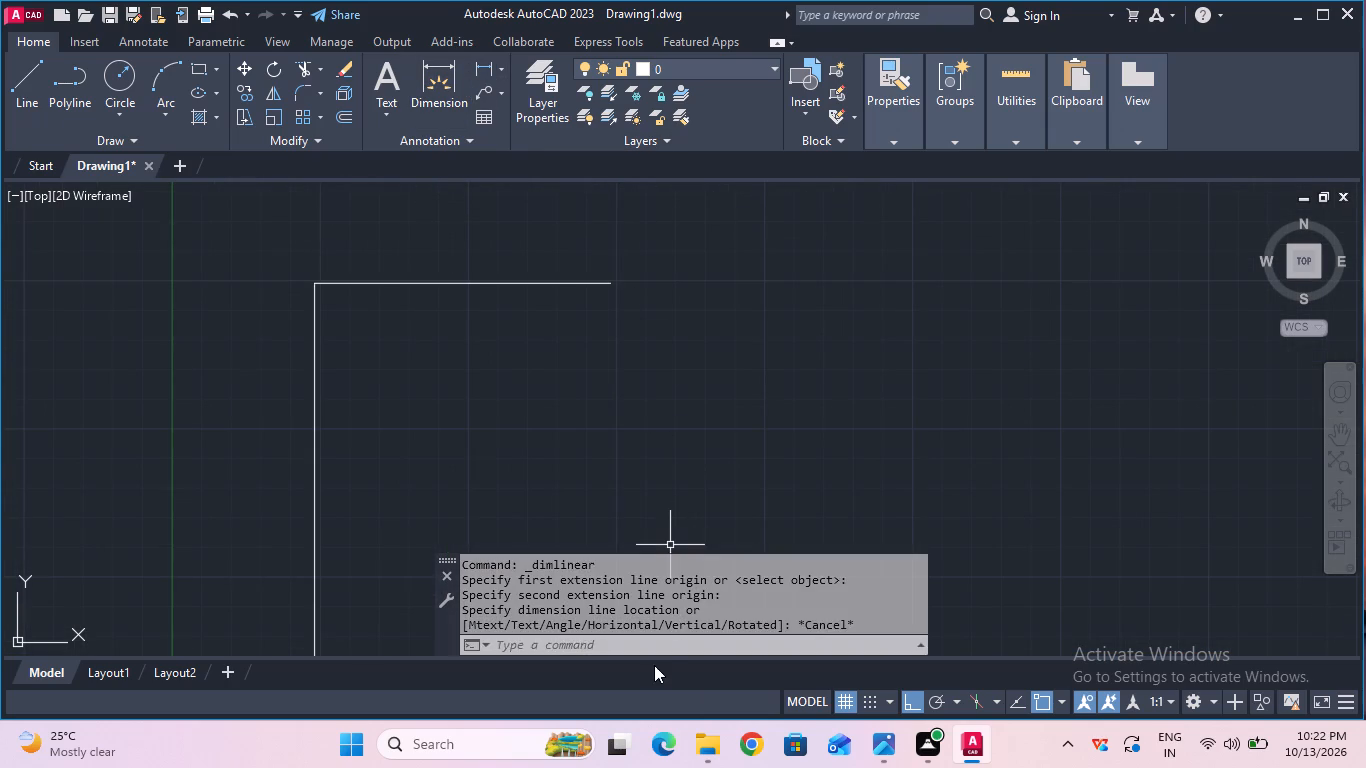
Reset the model space limits with lower left corner 0,0 and upper right corner 100,100.
{"action": "left_click", "coordinate": [654, 651]}
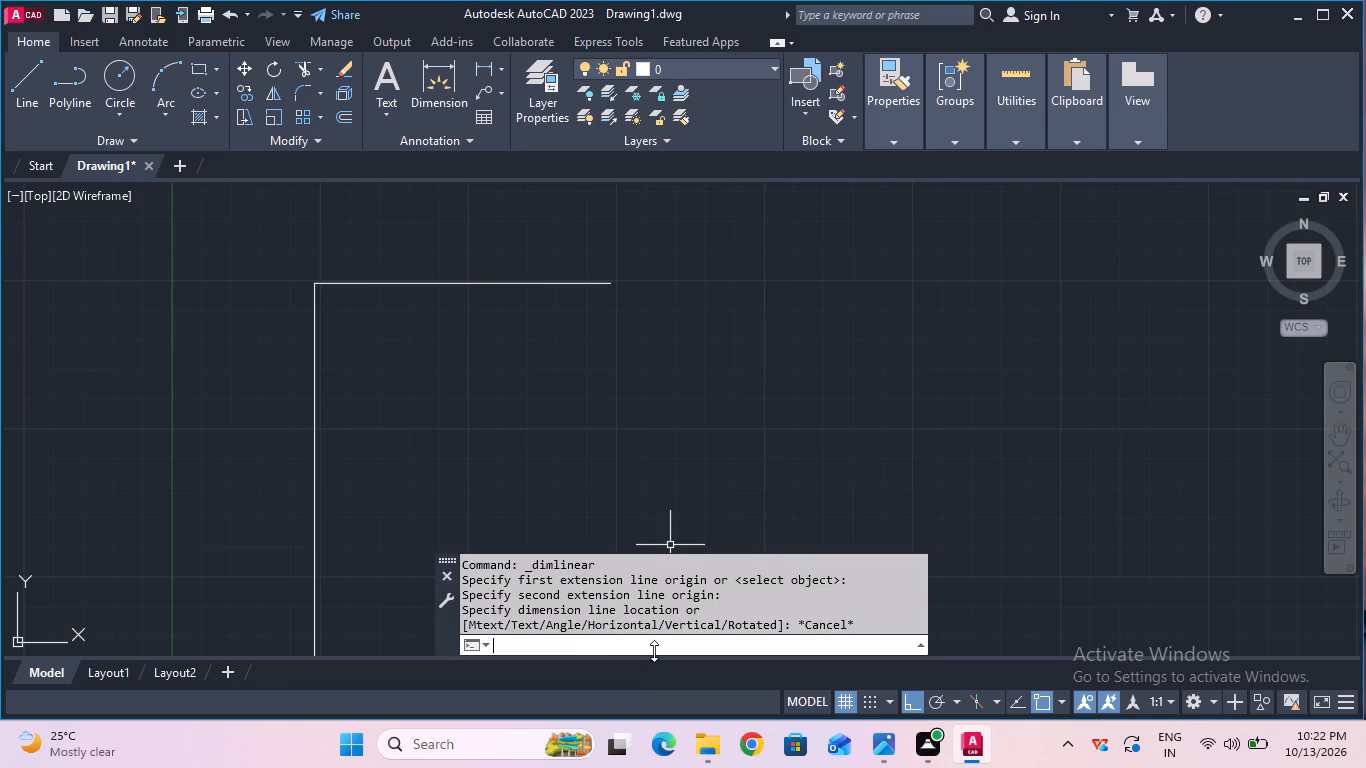
{"action": "type", "text": "lim"}
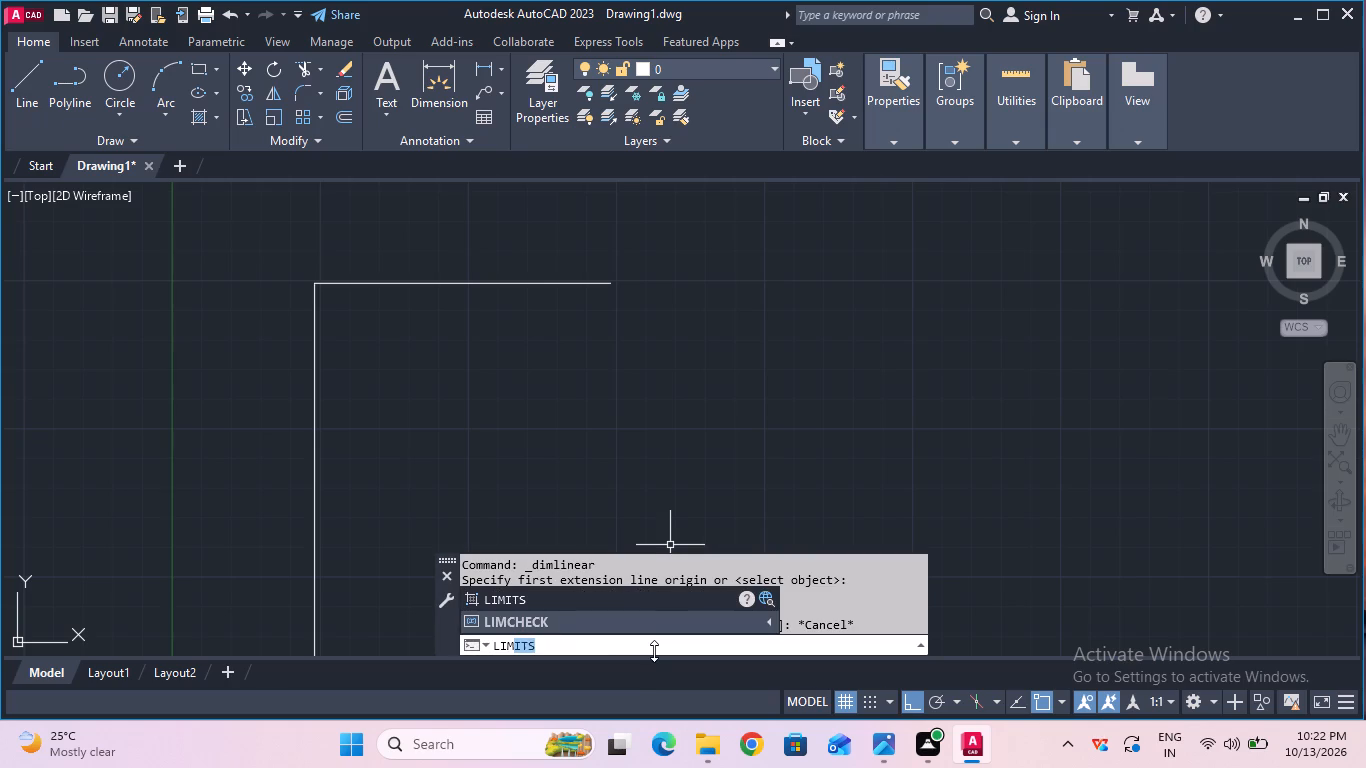
{"action": "left_click", "coordinate": [648, 594]}
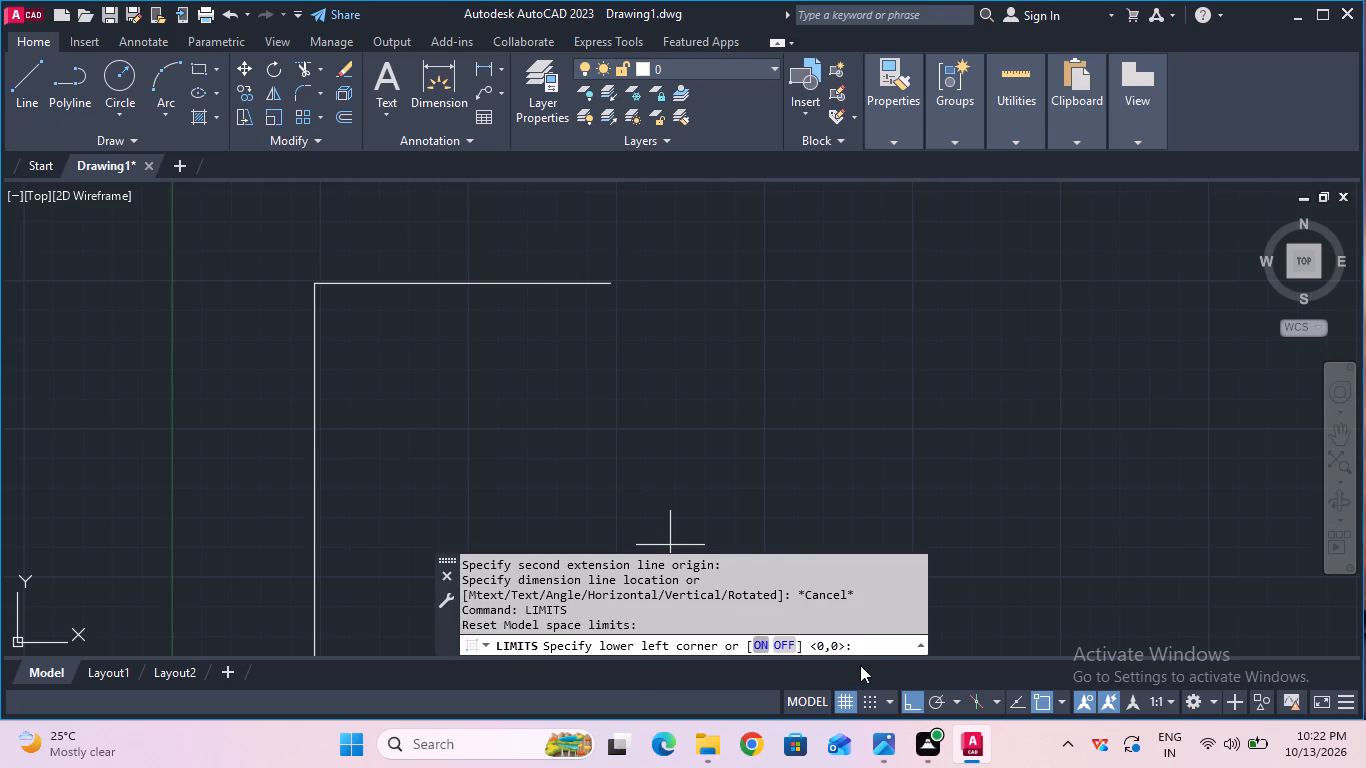
{"action": "left_click", "coordinate": [860, 656]}
{"action": "type", "text": "0,0"}
{"action": "key", "text": "Return"}
{"action": "type", "text": "100,100"}
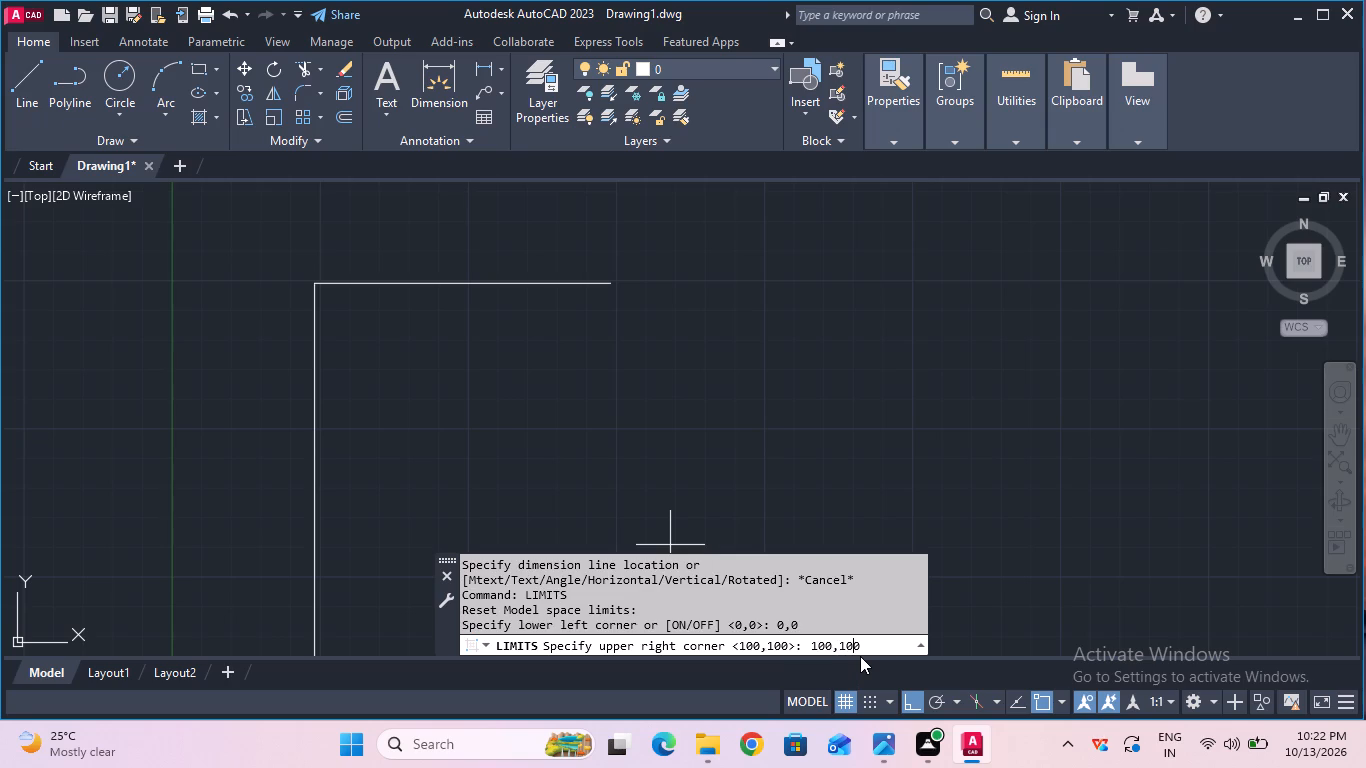
{"action": "key", "text": "Return"}
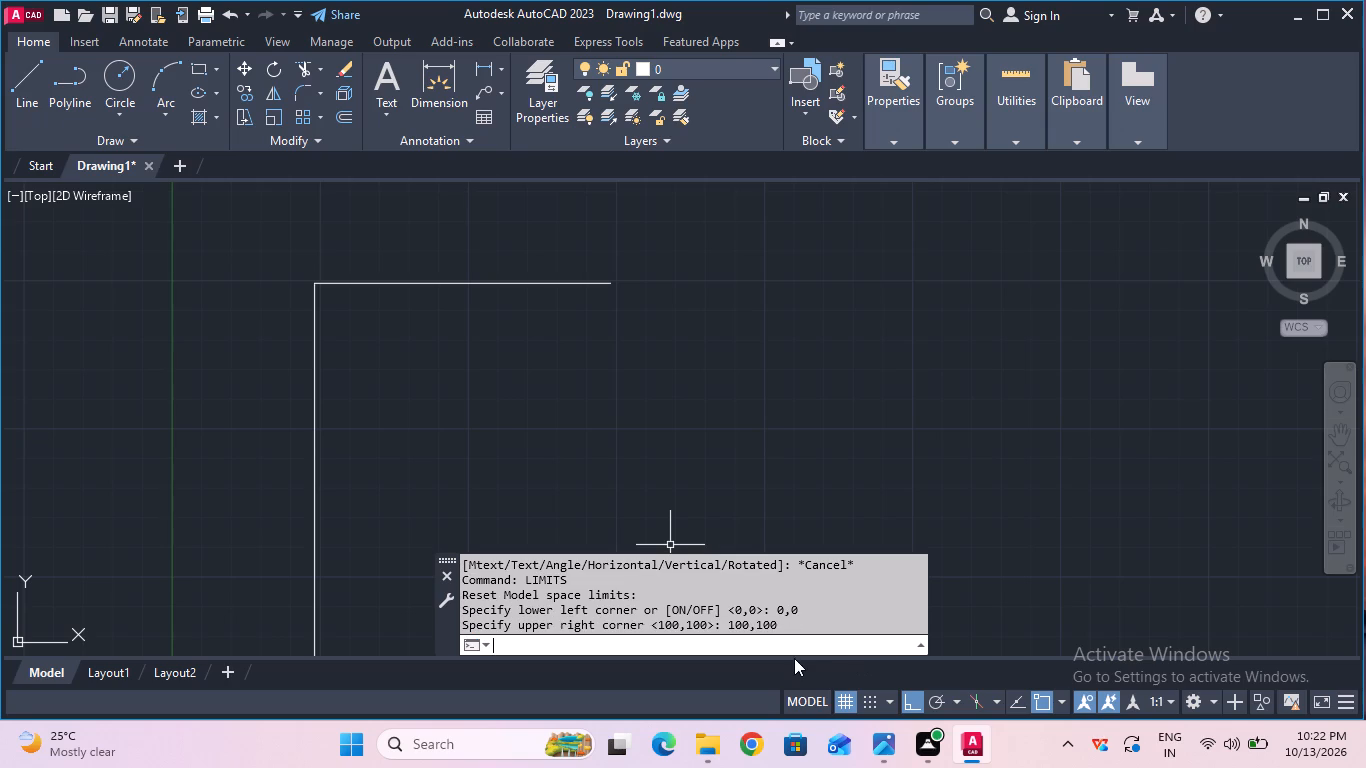
Modify the Standard dimension style to a text height of 6 and make it current.
{"action": "left_click", "coordinate": [791, 643]}
{"action": "key", "text": "d"}
{"action": "key", "text": "Return"}
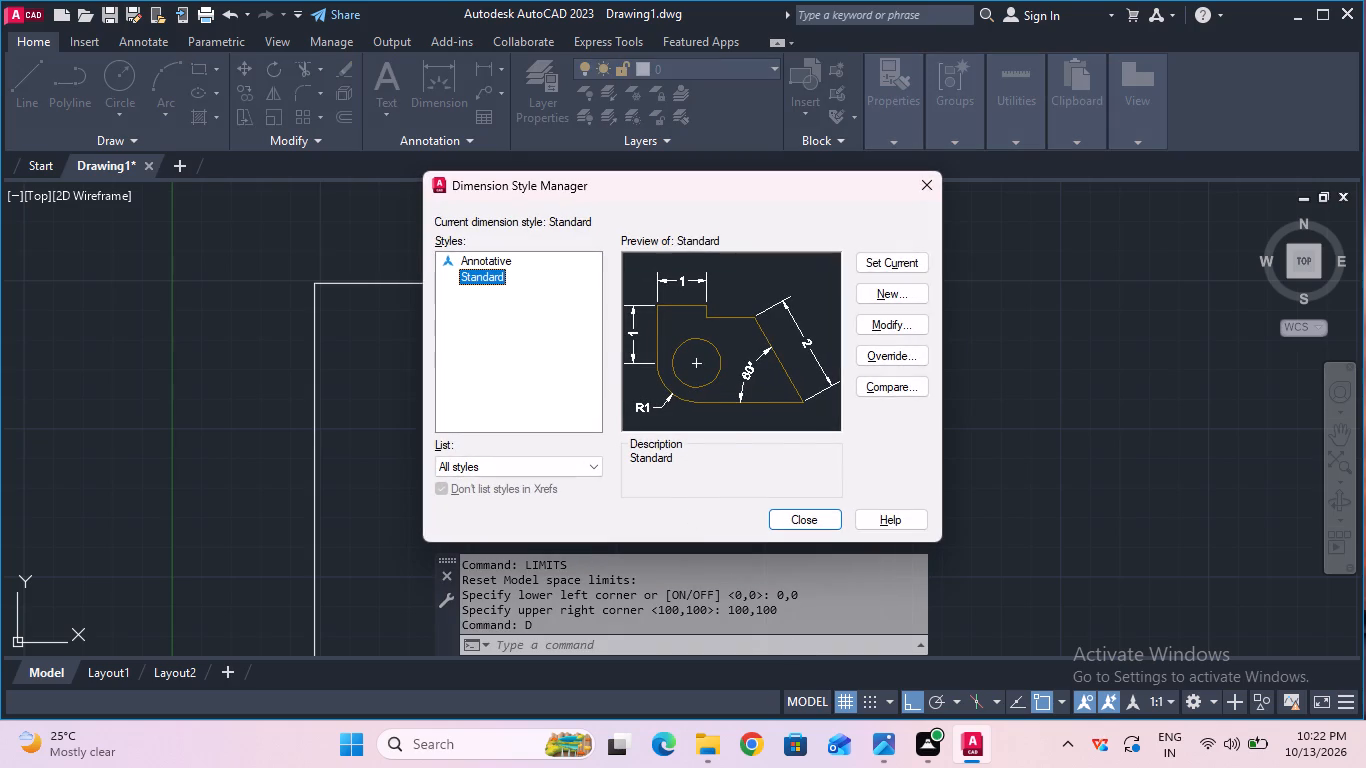
{"action": "left_click", "coordinate": [901, 332]}
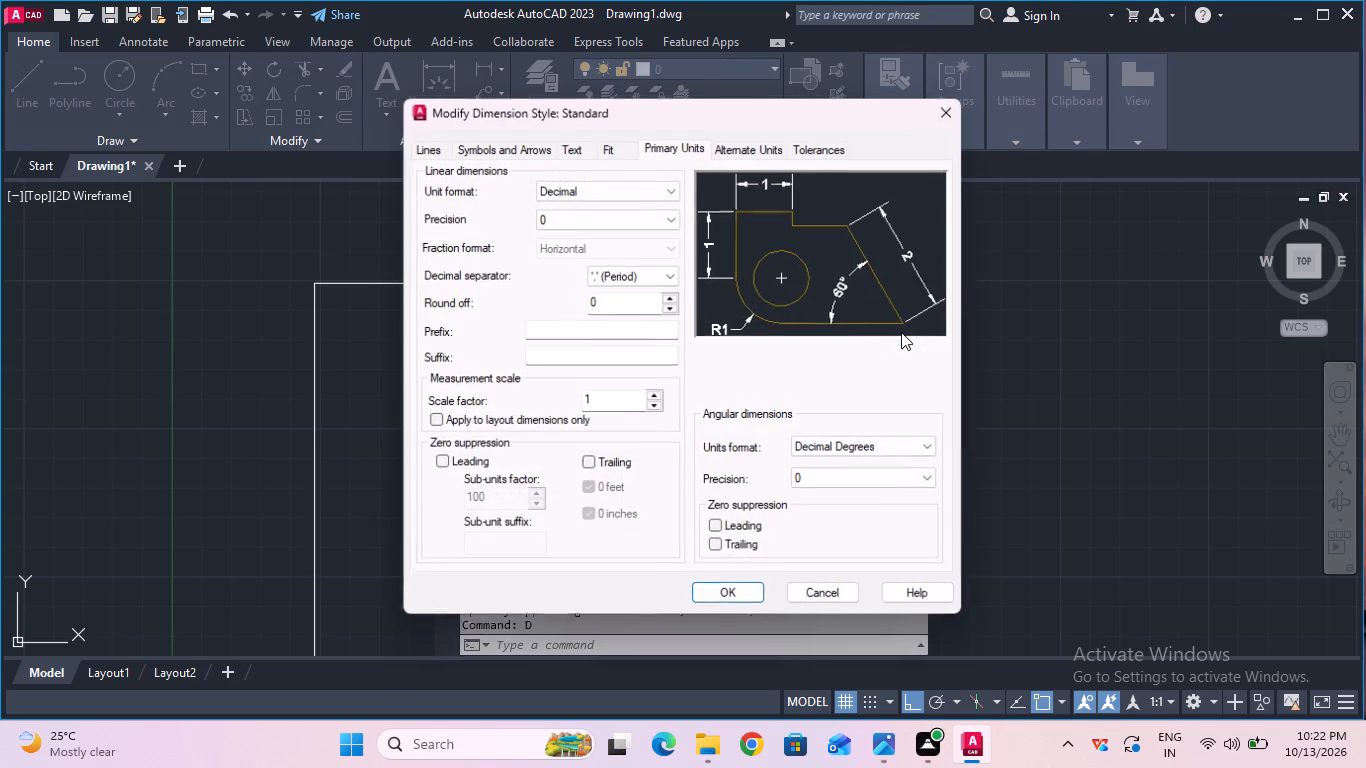
{"action": "double_click", "coordinate": [566, 136]}
{"action": "left_click", "coordinate": [567, 151]}
{"action": "left_click", "coordinate": [646, 281]}
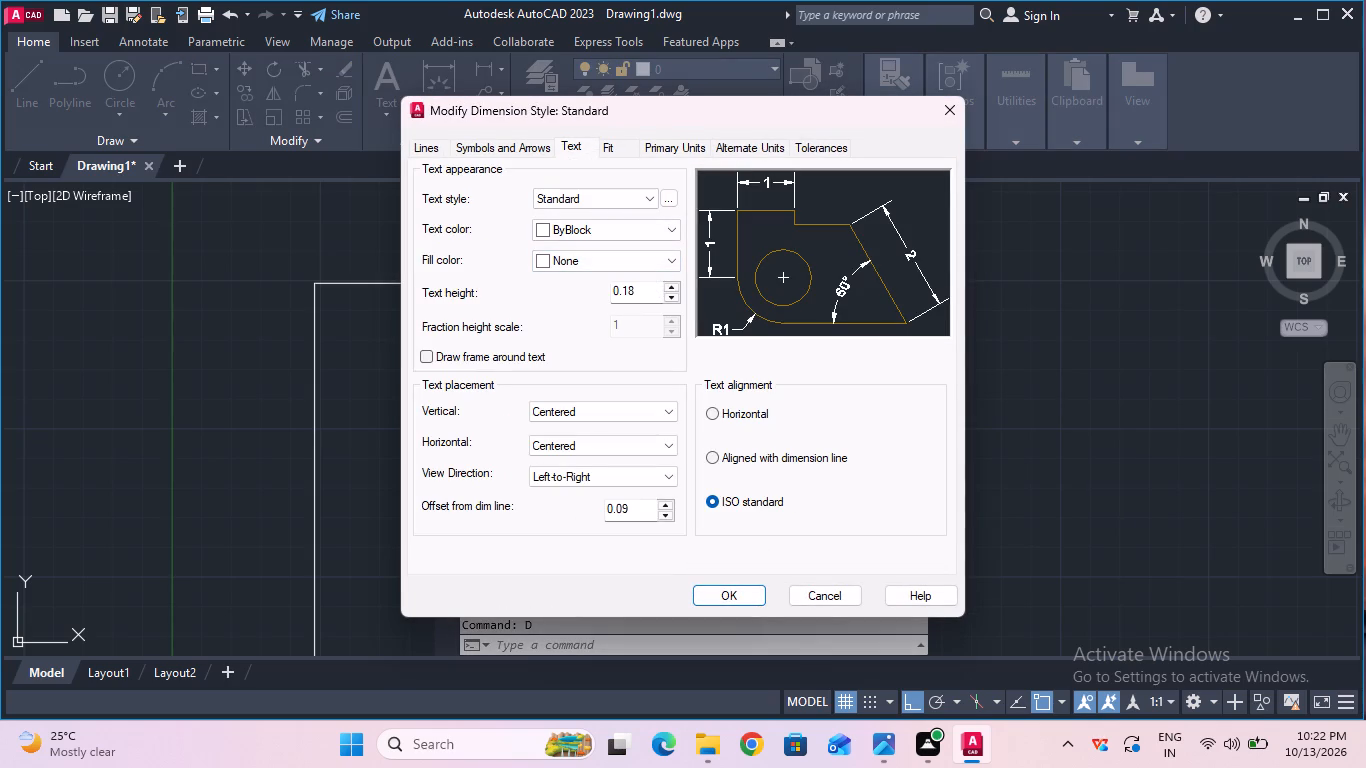
{"action": "left_click", "coordinate": [640, 288]}
{"action": "key", "text": "BackSpace"}
{"action": "key", "text": "BackSpace"}
{"action": "key", "text": "BackSpace"}
{"action": "key", "text": "BackSpace"}
{"action": "key", "text": "BackSpace"}
{"action": "key", "text": "BackSpace"}
{"action": "key", "text": "BackSpace"}
{"action": "key", "text": "BackSpace"}
{"action": "key", "text": "BackSpace"}
{"action": "key", "text": "BackSpace"}
{"action": "key", "text": "6"}
{"action": "left_click", "coordinate": [737, 593]}
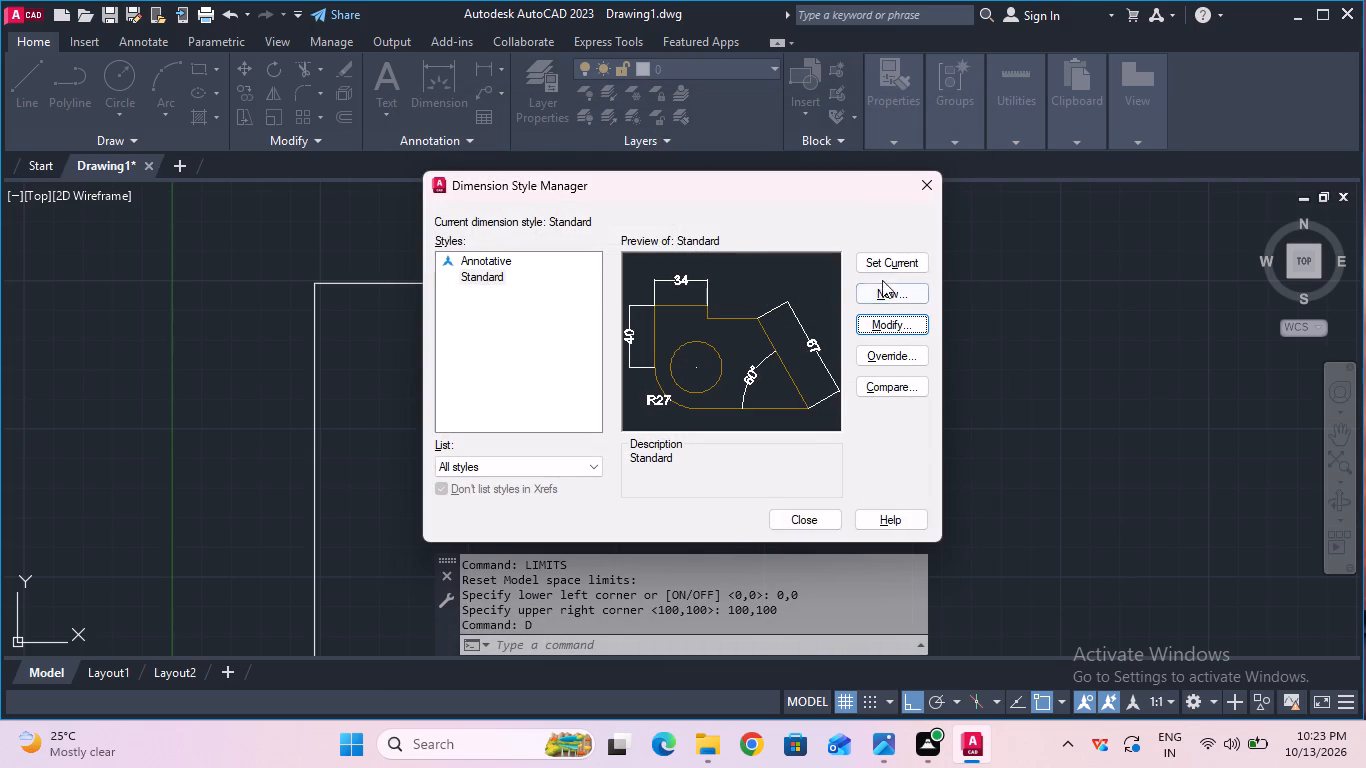
{"action": "left_click", "coordinate": [894, 256]}
{"action": "left_click", "coordinate": [819, 518]}
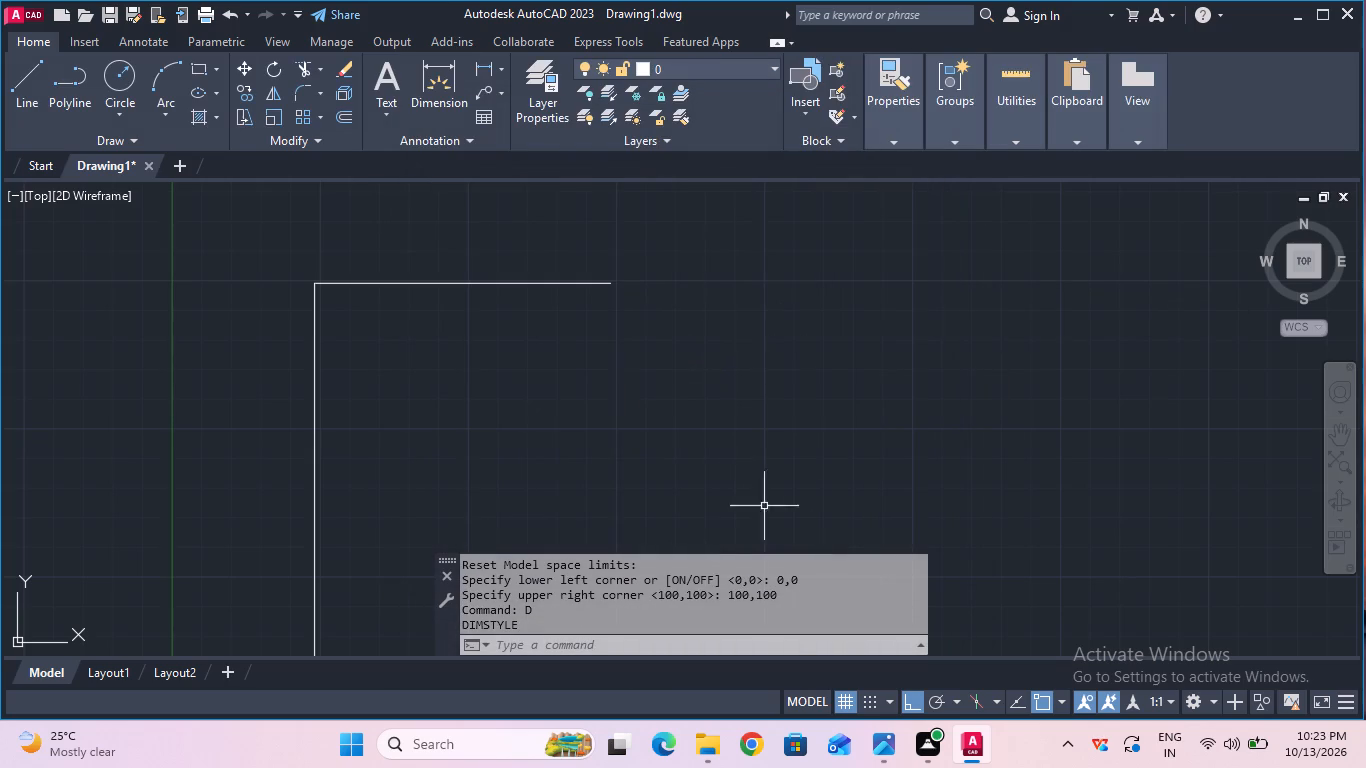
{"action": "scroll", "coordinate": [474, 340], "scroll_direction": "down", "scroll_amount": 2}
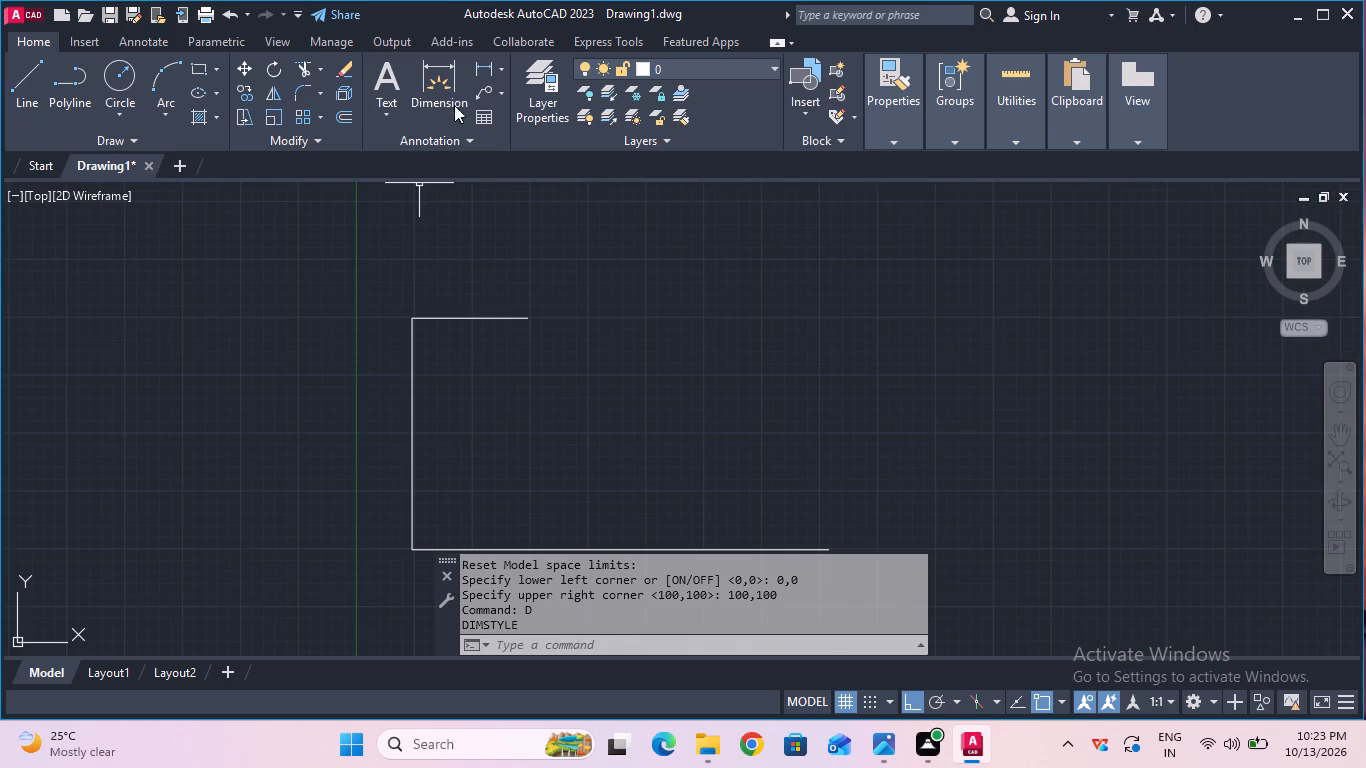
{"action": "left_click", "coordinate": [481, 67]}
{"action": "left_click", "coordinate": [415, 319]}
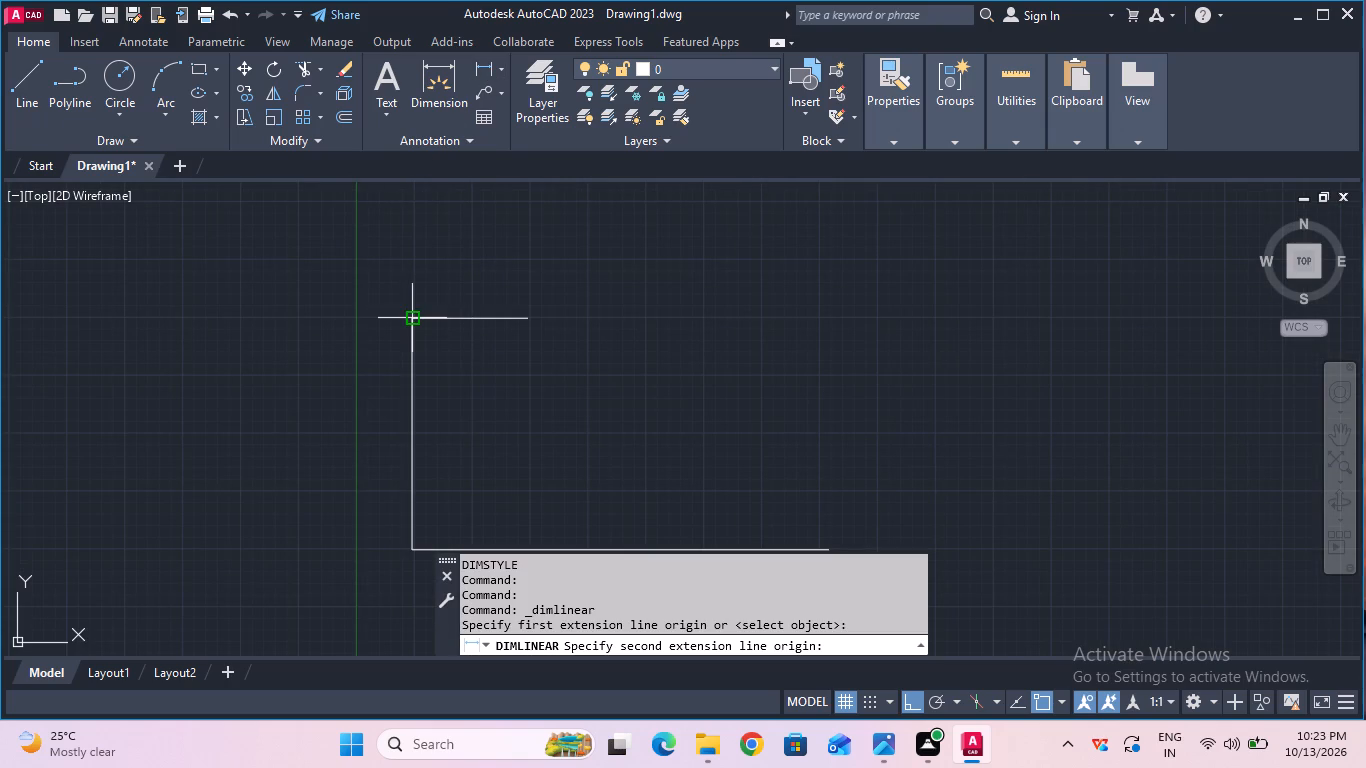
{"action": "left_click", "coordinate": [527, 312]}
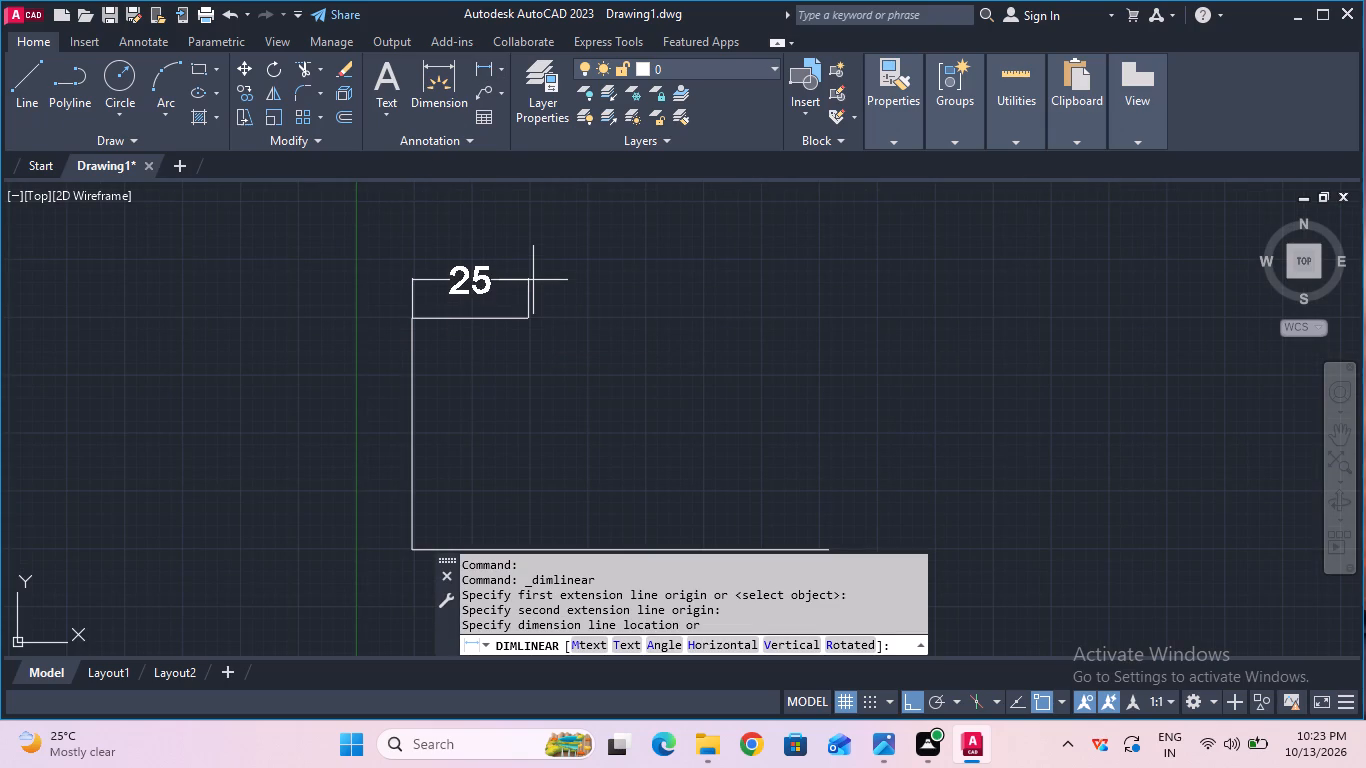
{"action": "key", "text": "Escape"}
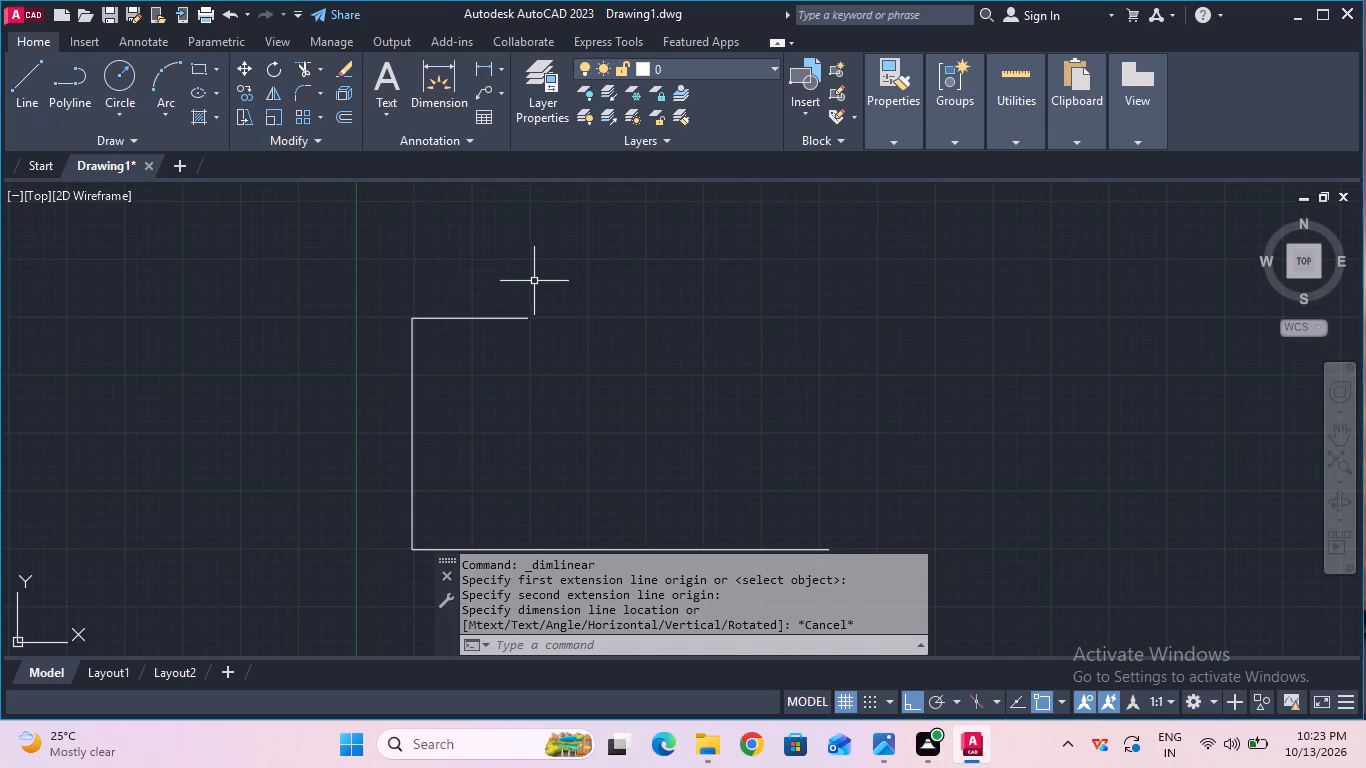
Draw a vertical 10 mm line upward from the right end of the front view's base line.
{"action": "middle_click_drag", "start_coordinate": [615, 371], "coordinate": [606, 329]}
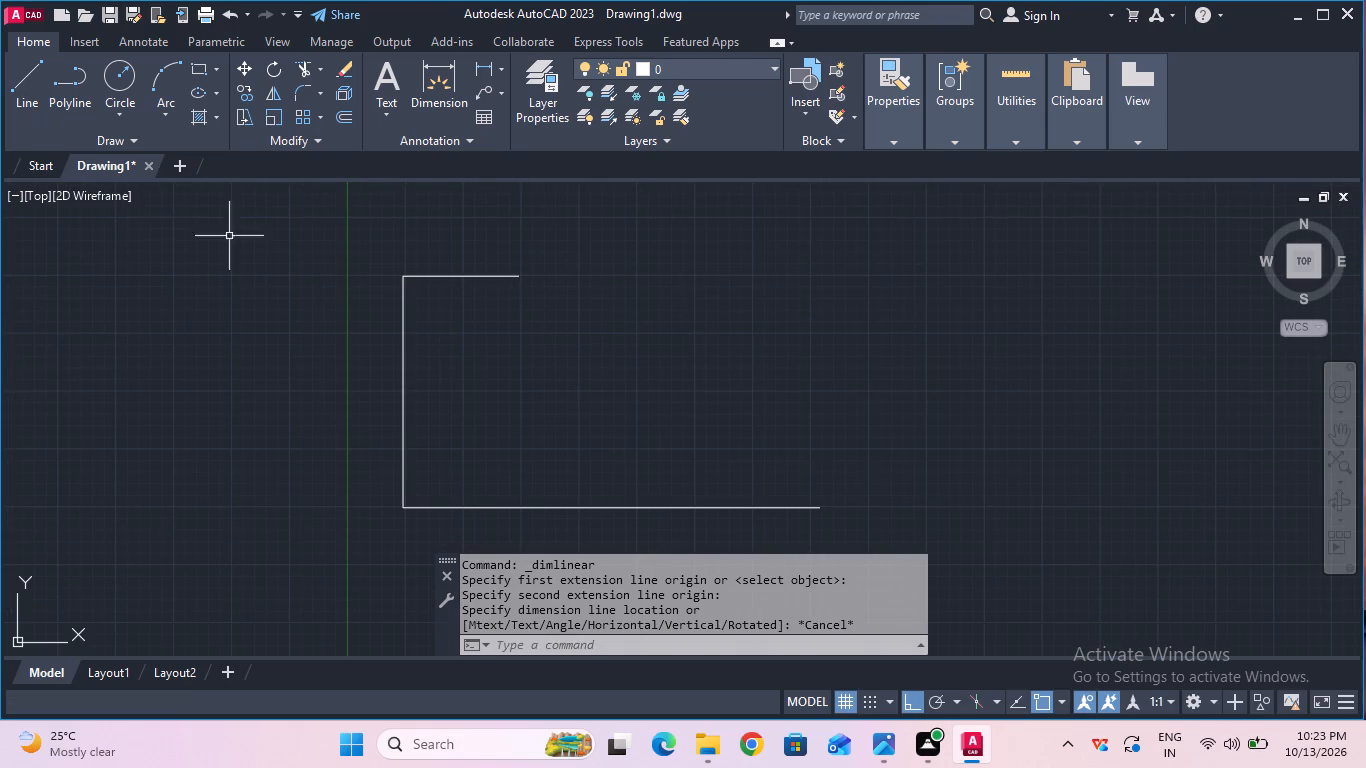
{"action": "left_click", "coordinate": [28, 117]}
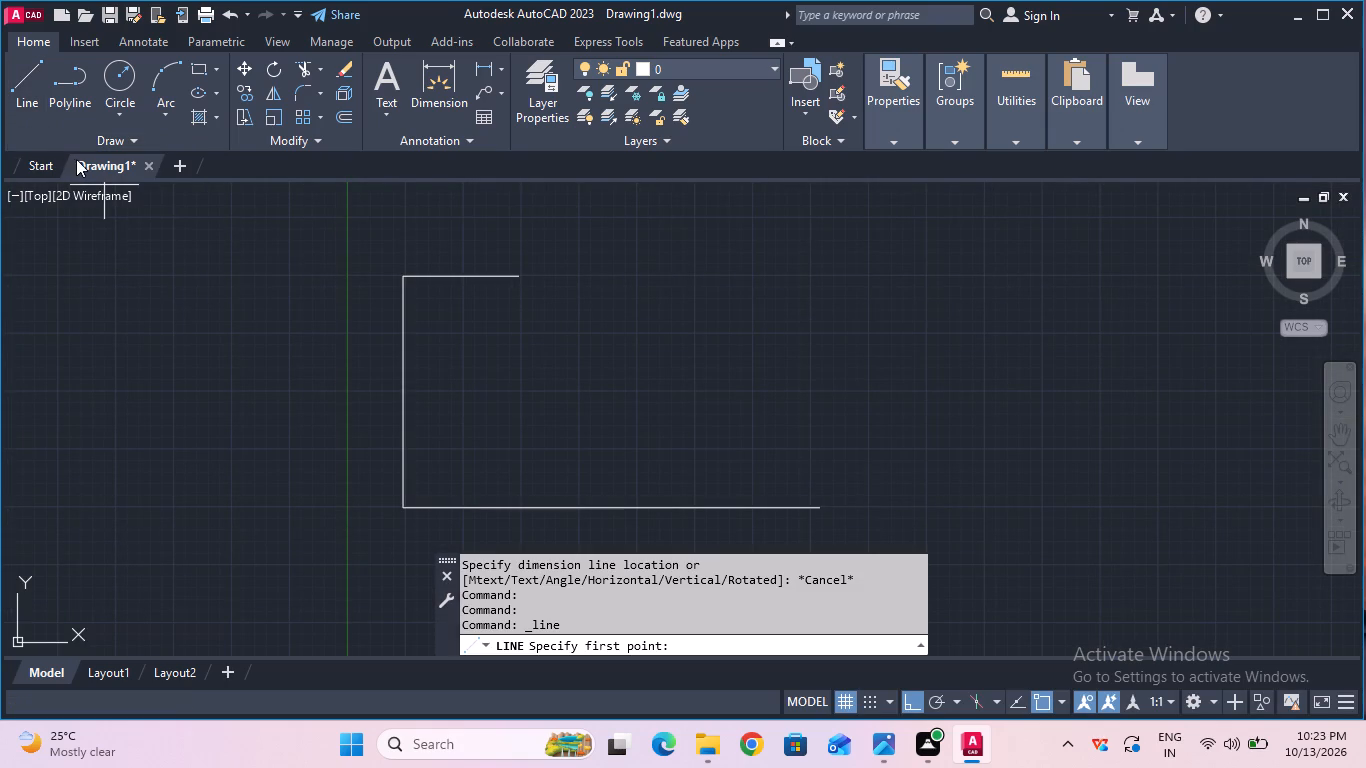
{"action": "left_click", "coordinate": [816, 510]}
{"action": "type", "text": "10"}
{"action": "key", "text": "Return"}
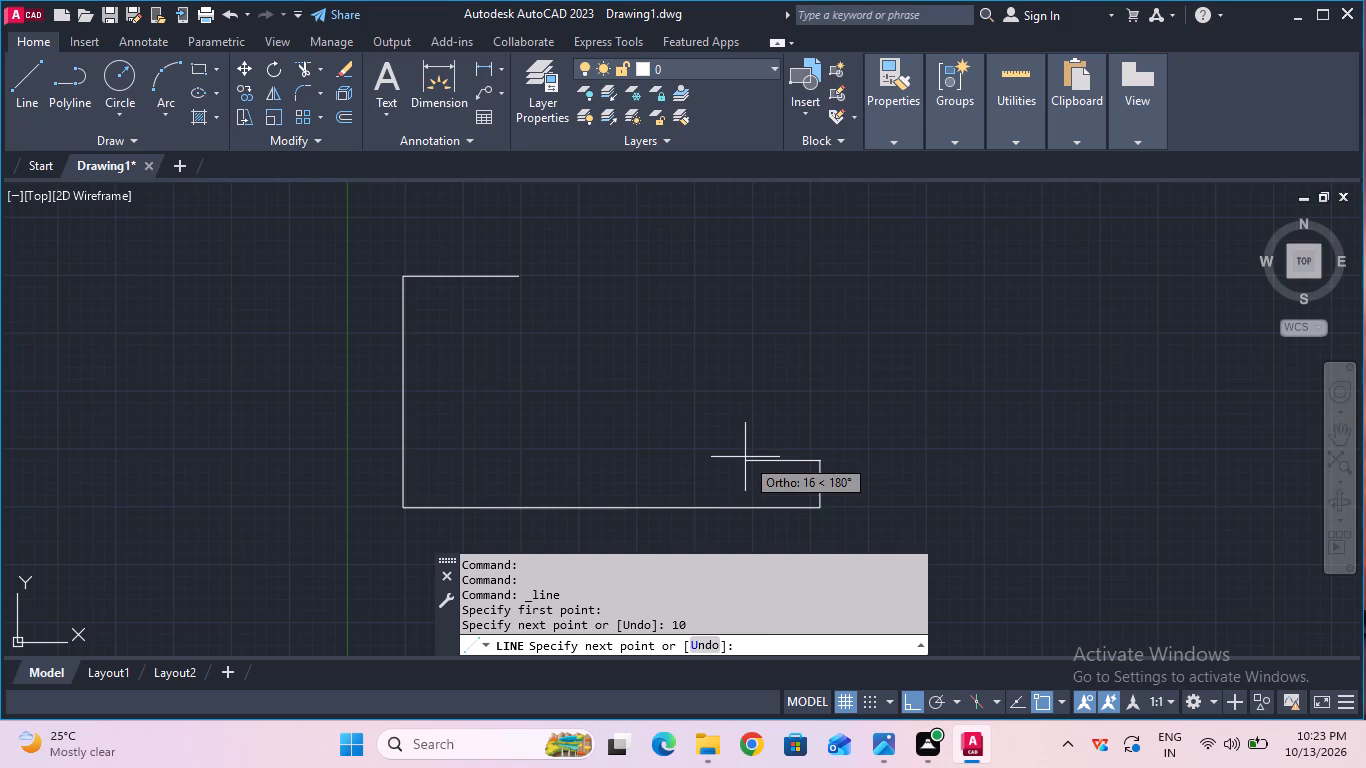
{"action": "key", "text": "Escape"}
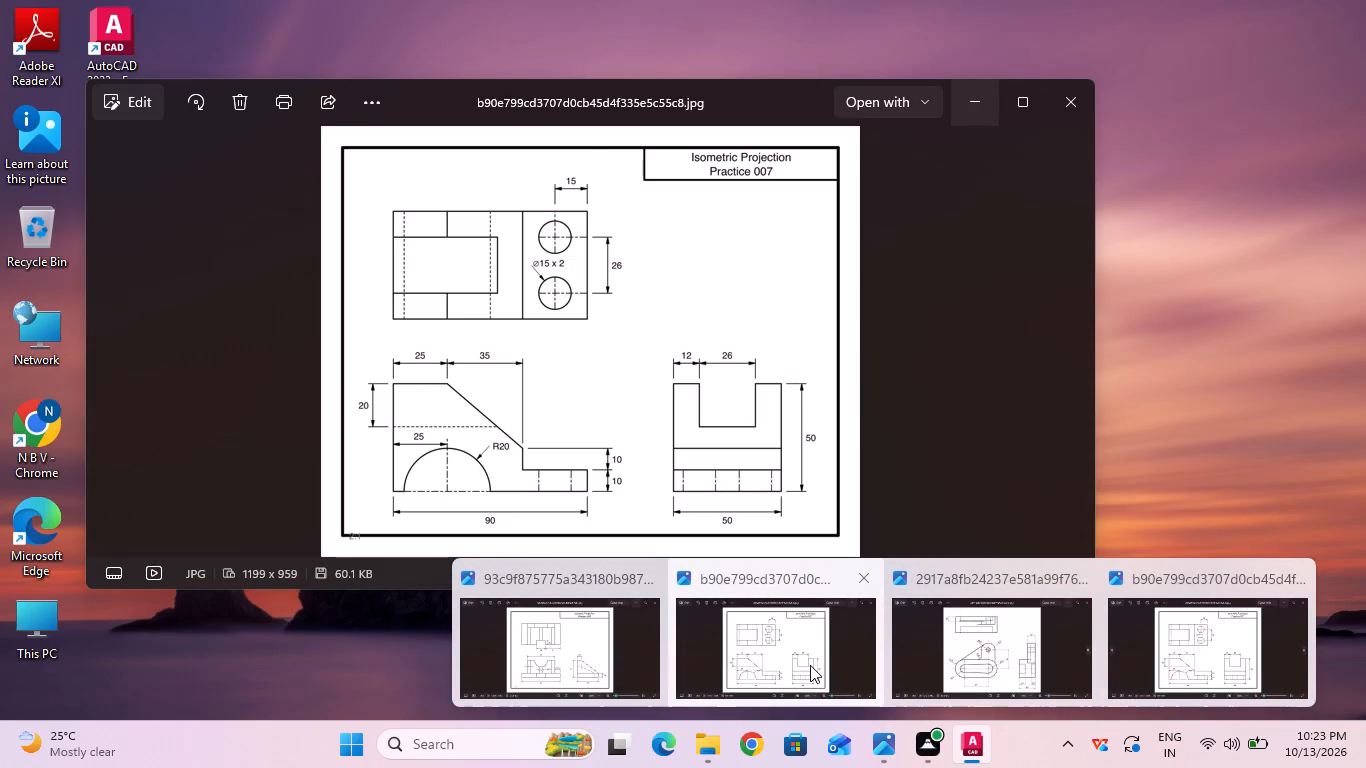
Draw a horizontal 30 mm line to the left from the upper end of the short right-hand edge.
{"action": "left_click", "coordinate": [39, 104]}
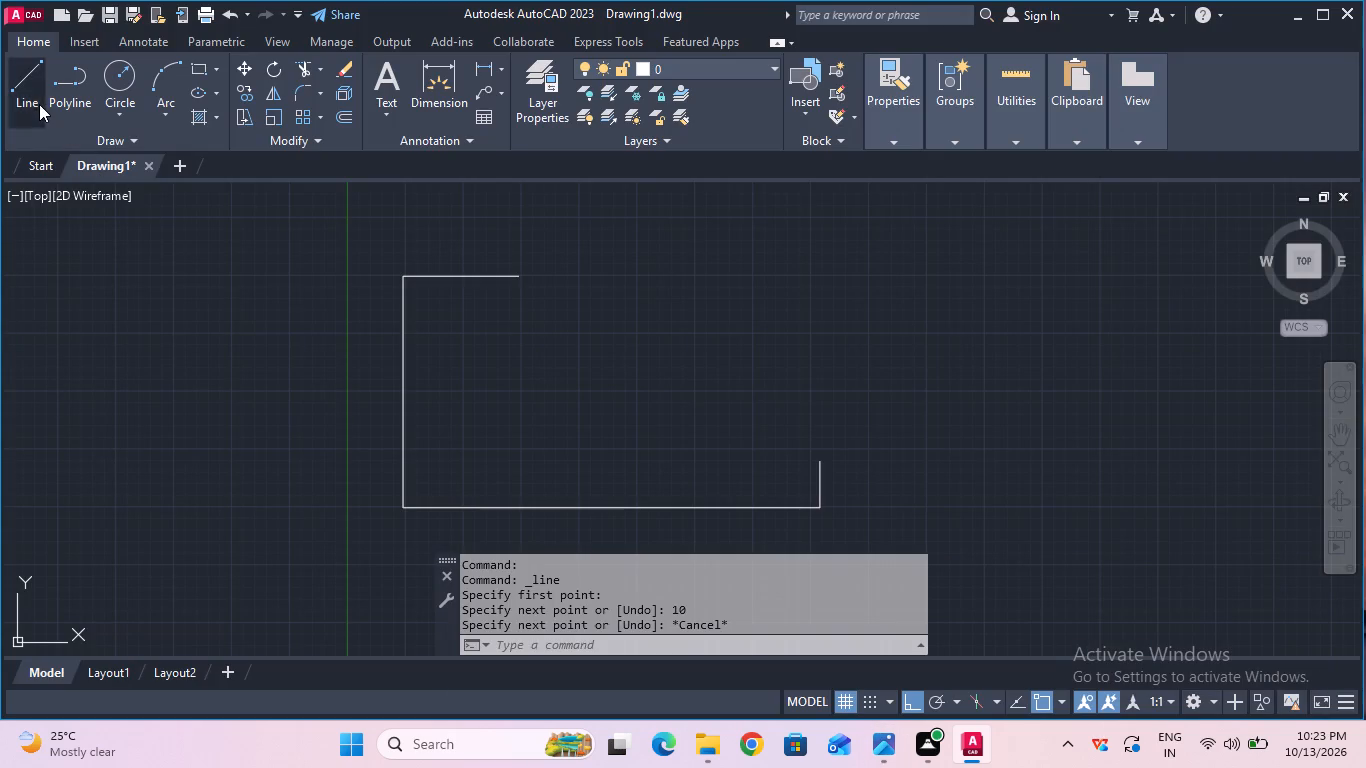
{"action": "left_click", "coordinate": [814, 460]}
{"action": "type", "text": "30"}
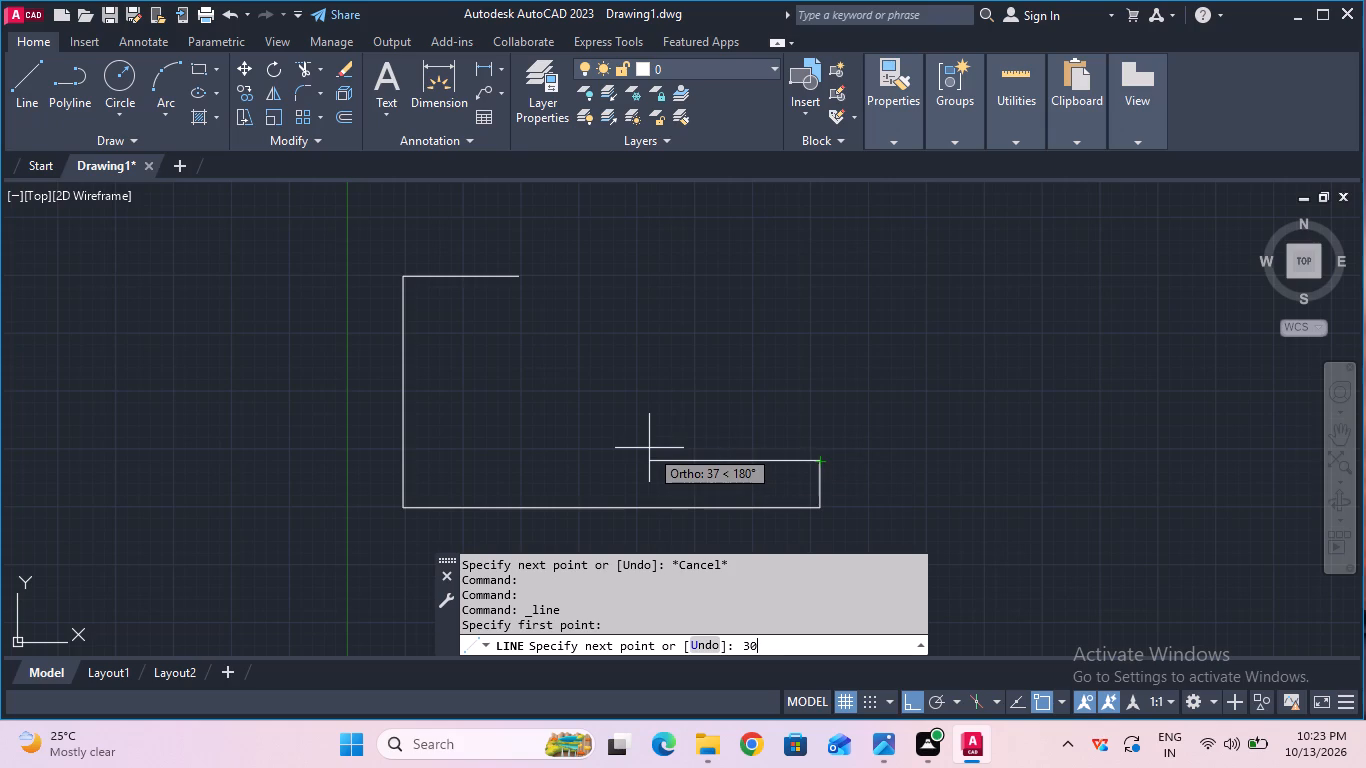
{"action": "key", "text": "Return"}
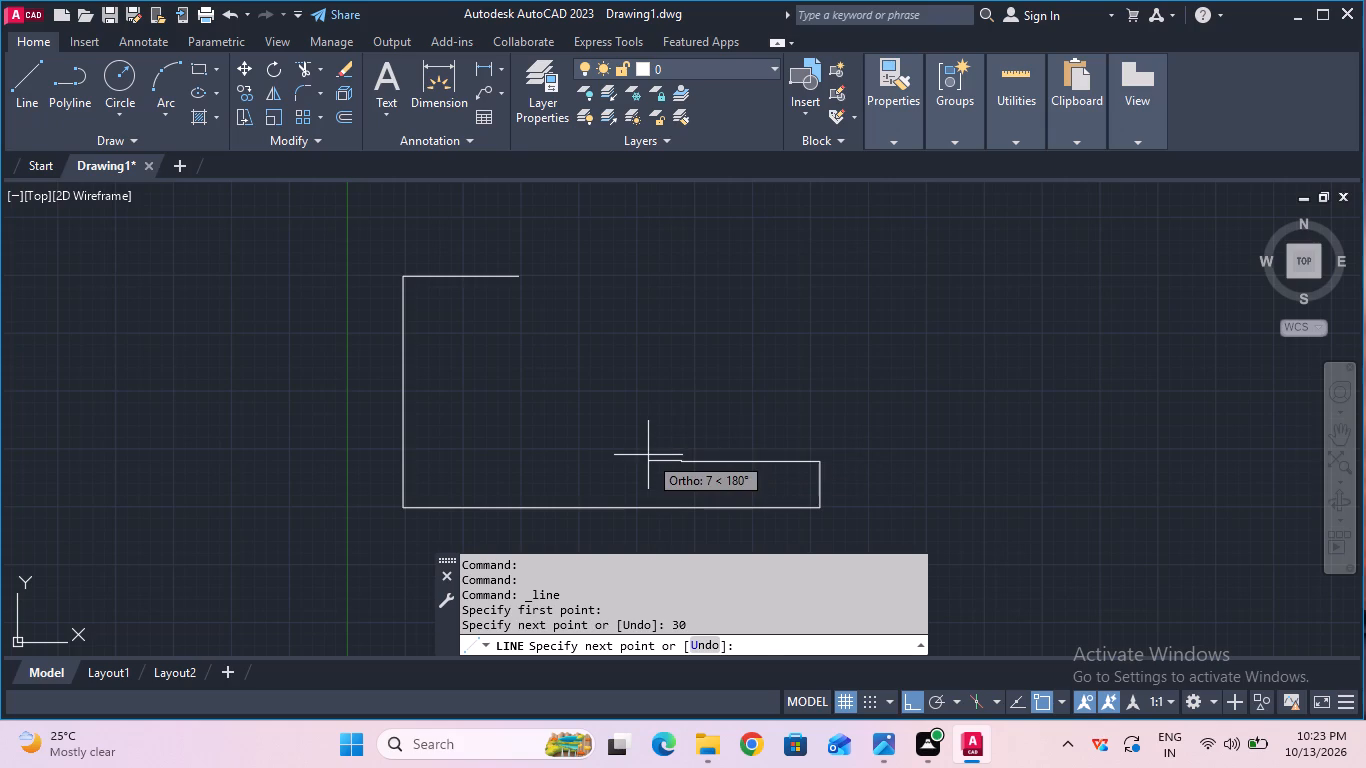
Check the length of the step's upper horizontal edge with a linear dimension, without placing it.
{"action": "key", "text": "Escape"}
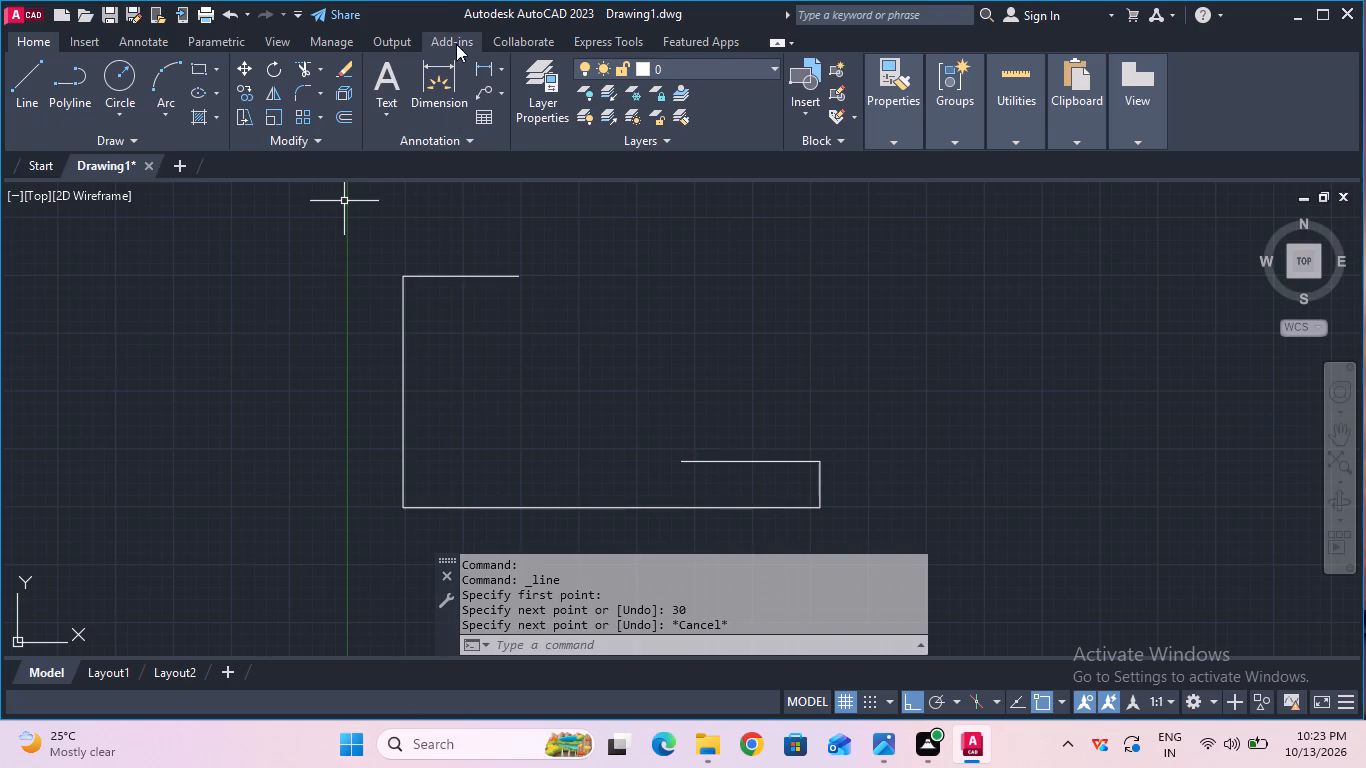
{"action": "left_click", "coordinate": [480, 72]}
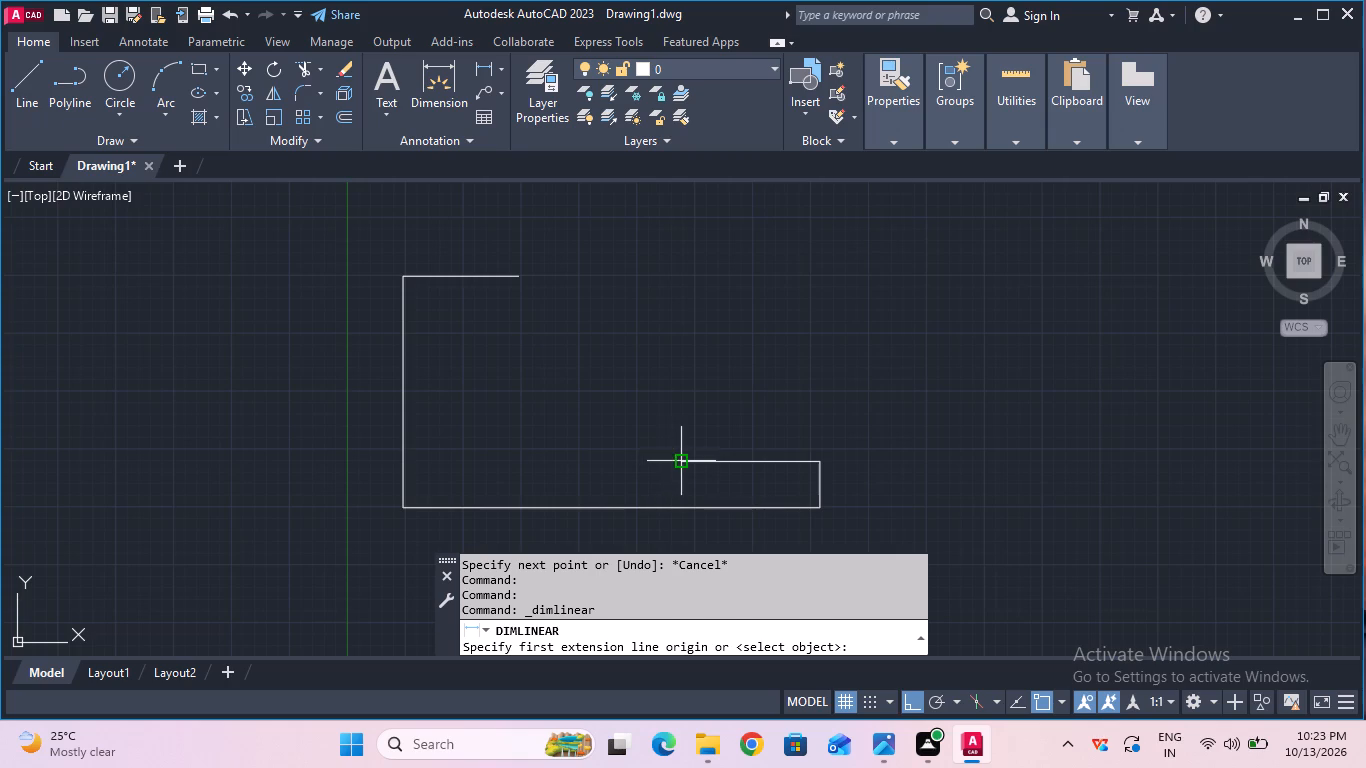
{"action": "left_click", "coordinate": [679, 459]}
{"action": "left_click", "coordinate": [822, 462]}
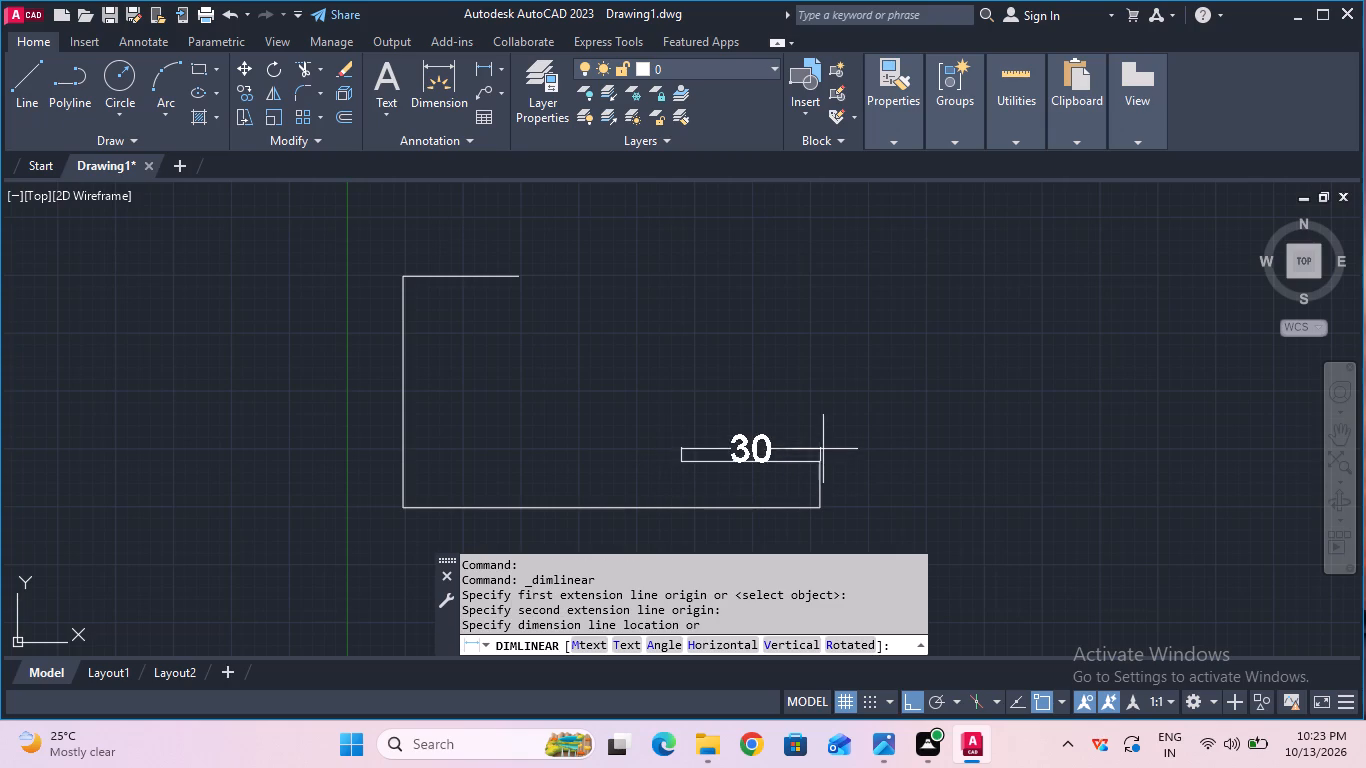
{"action": "key", "text": "Escape"}
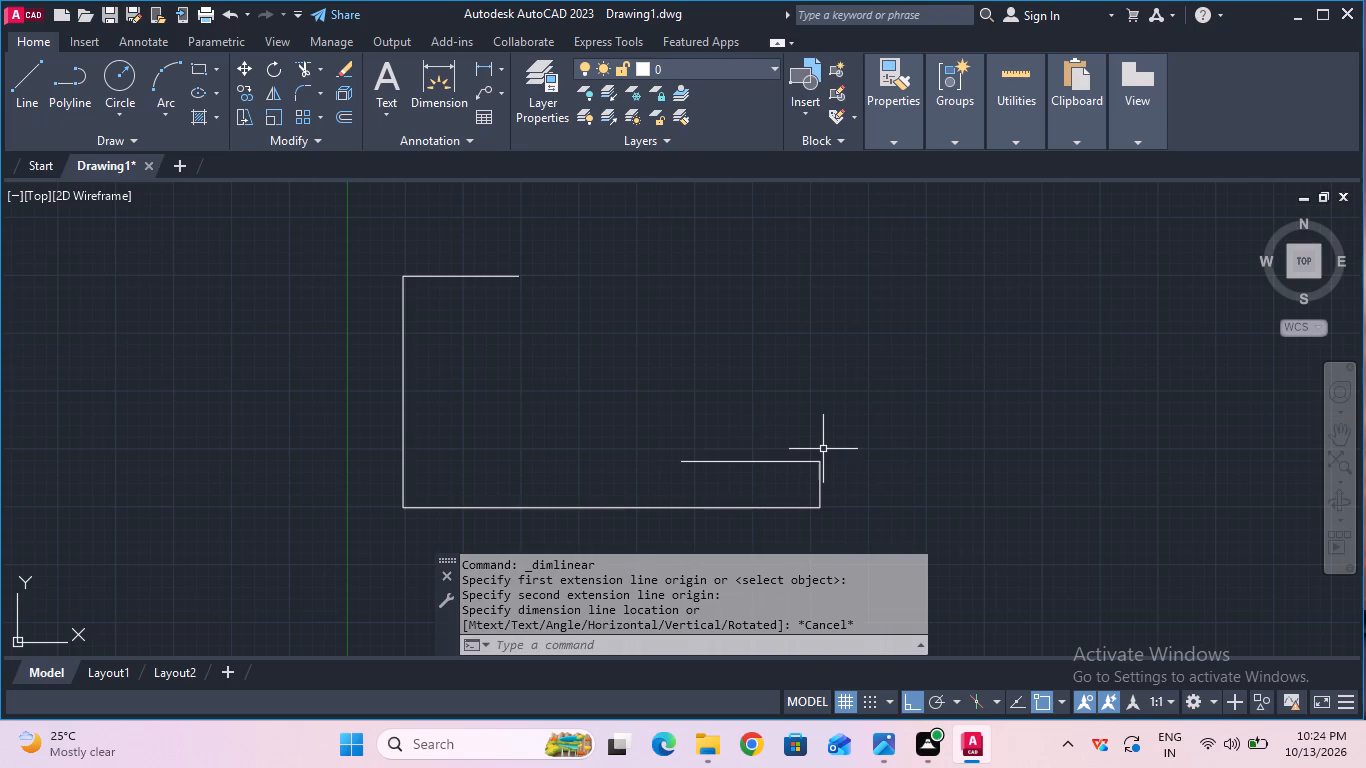
Draw a vertical 10 mm line upward from the left end of the step's upper horizontal edge.
{"action": "left_click_drag", "start_coordinate": [11, 94], "coordinate": [23, 94]}
{"action": "left_click_drag", "start_coordinate": [23, 94], "coordinate": [24, 94]}
{"action": "left_click", "coordinate": [688, 461]}
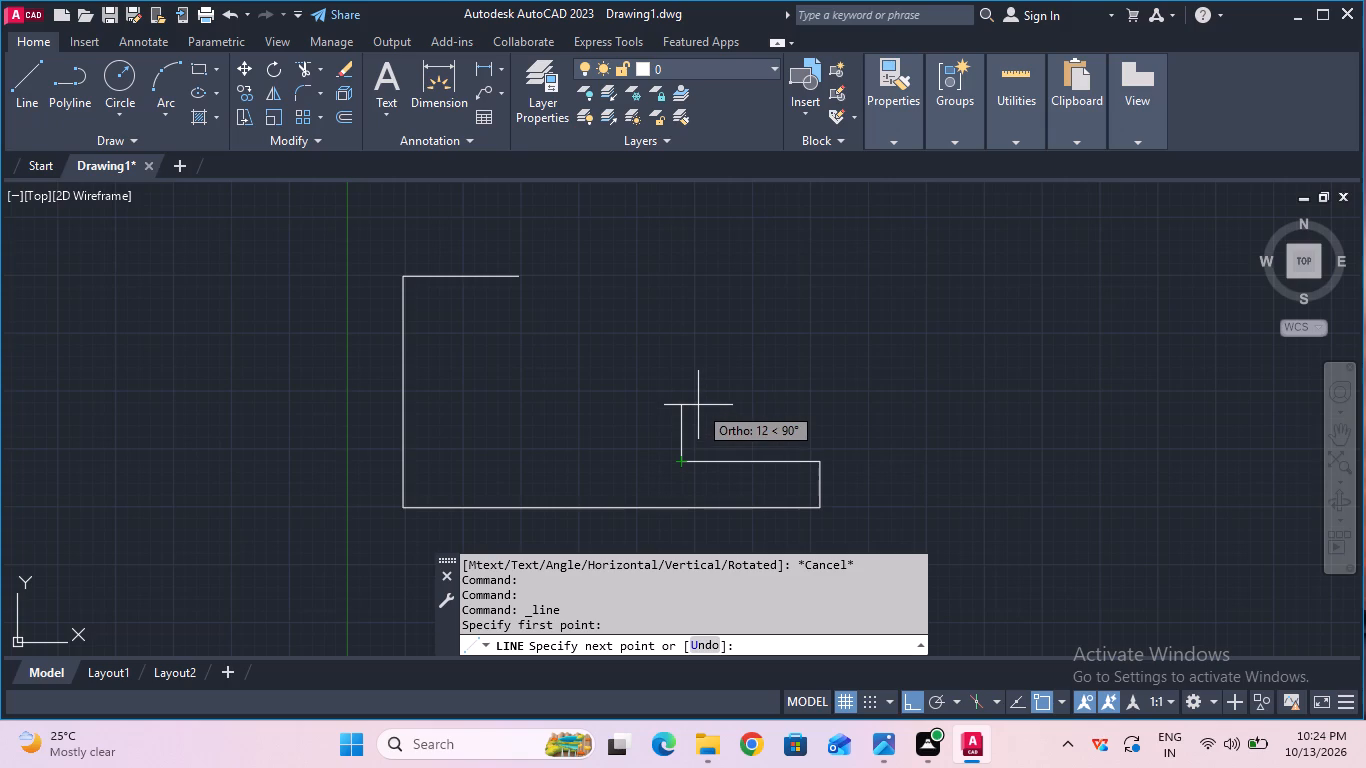
{"action": "type", "text": "10"}
{"action": "key", "text": "Return"}
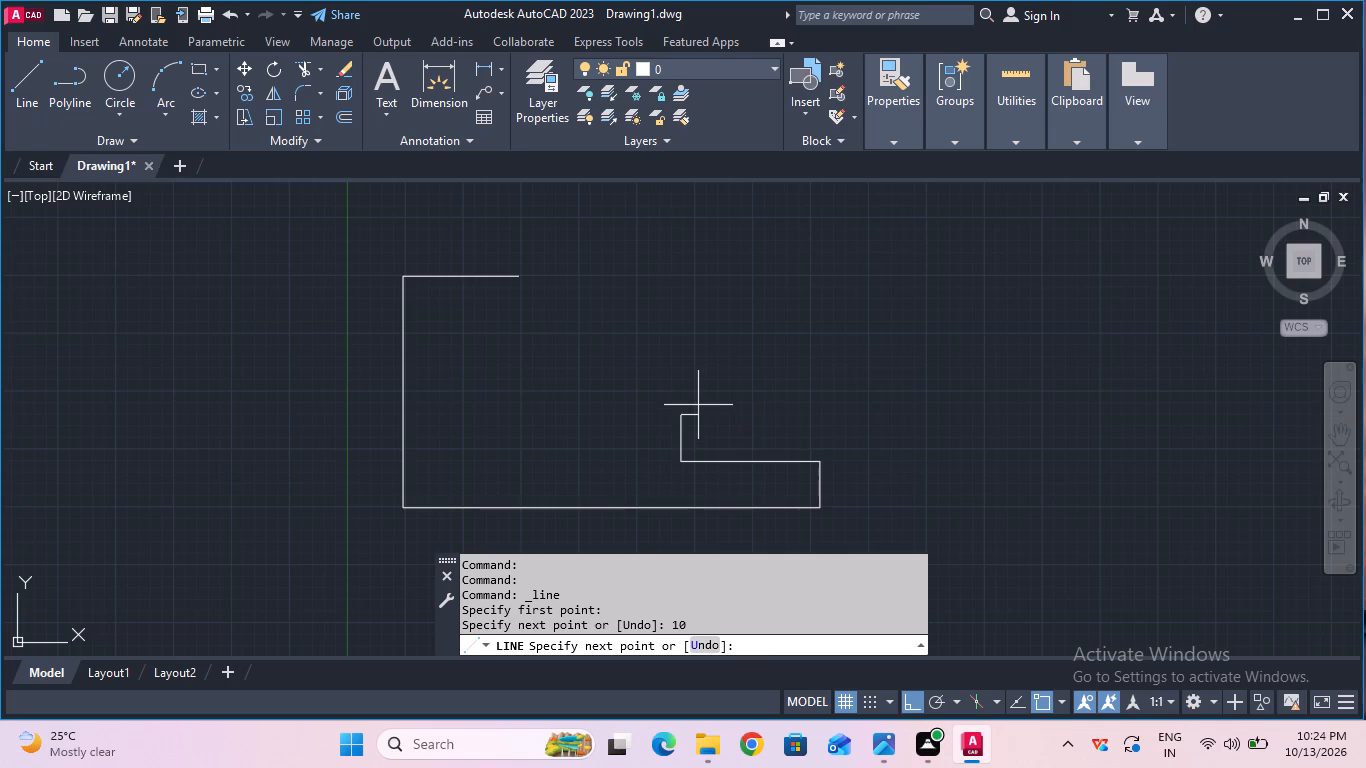
{"action": "key", "text": "Escape"}
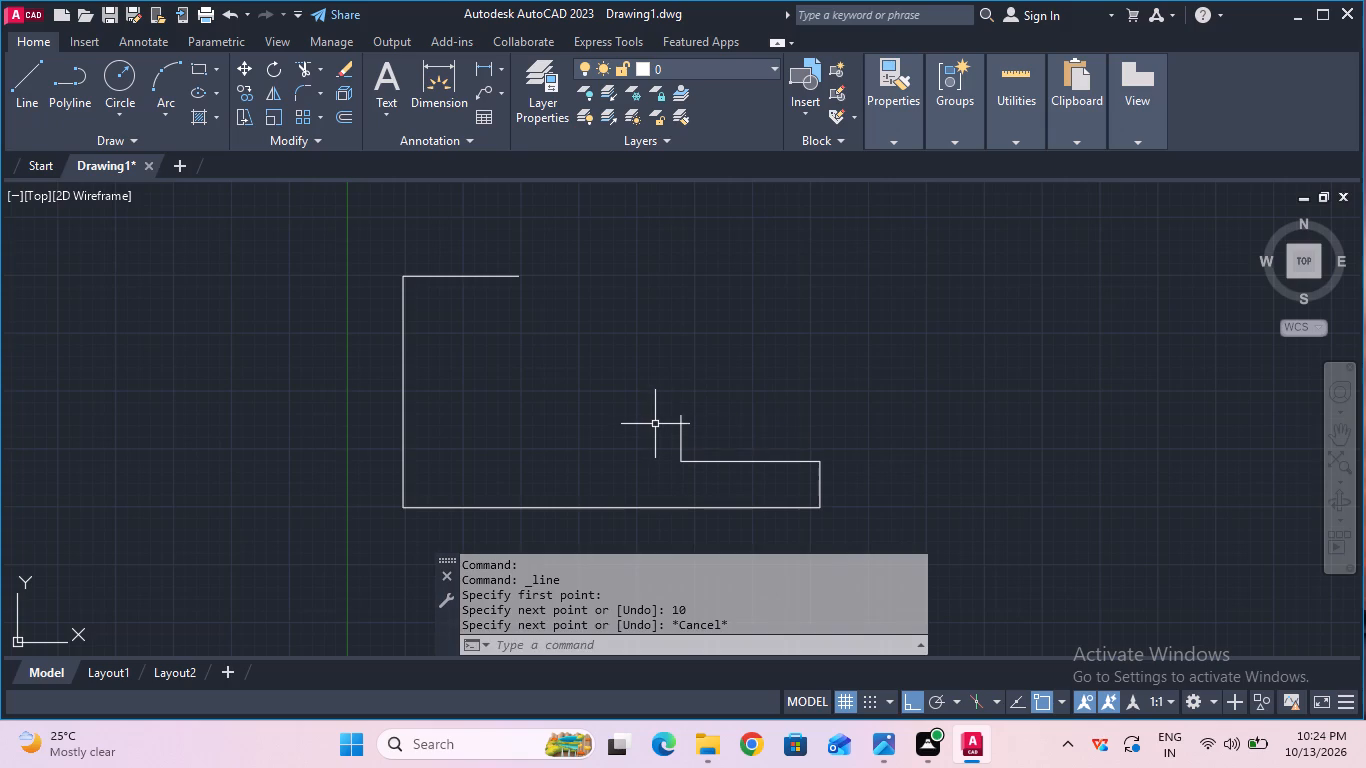
With Ortho off, draw the sloping line from the right end of the top edge to the upper end of the short 10 mm vertical line.
{"action": "key", "text": "F8"}
{"action": "left_click", "coordinate": [34, 87]}
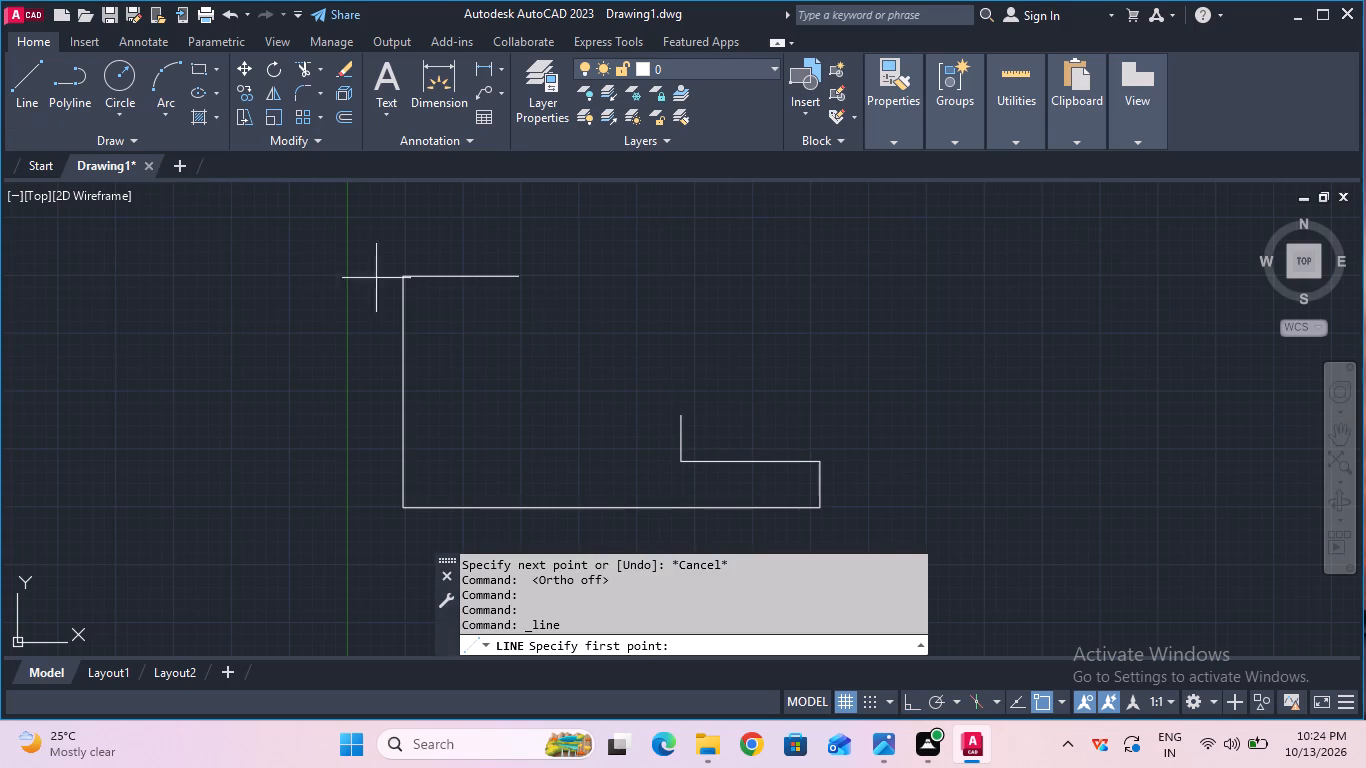
{"action": "left_click", "coordinate": [520, 270]}
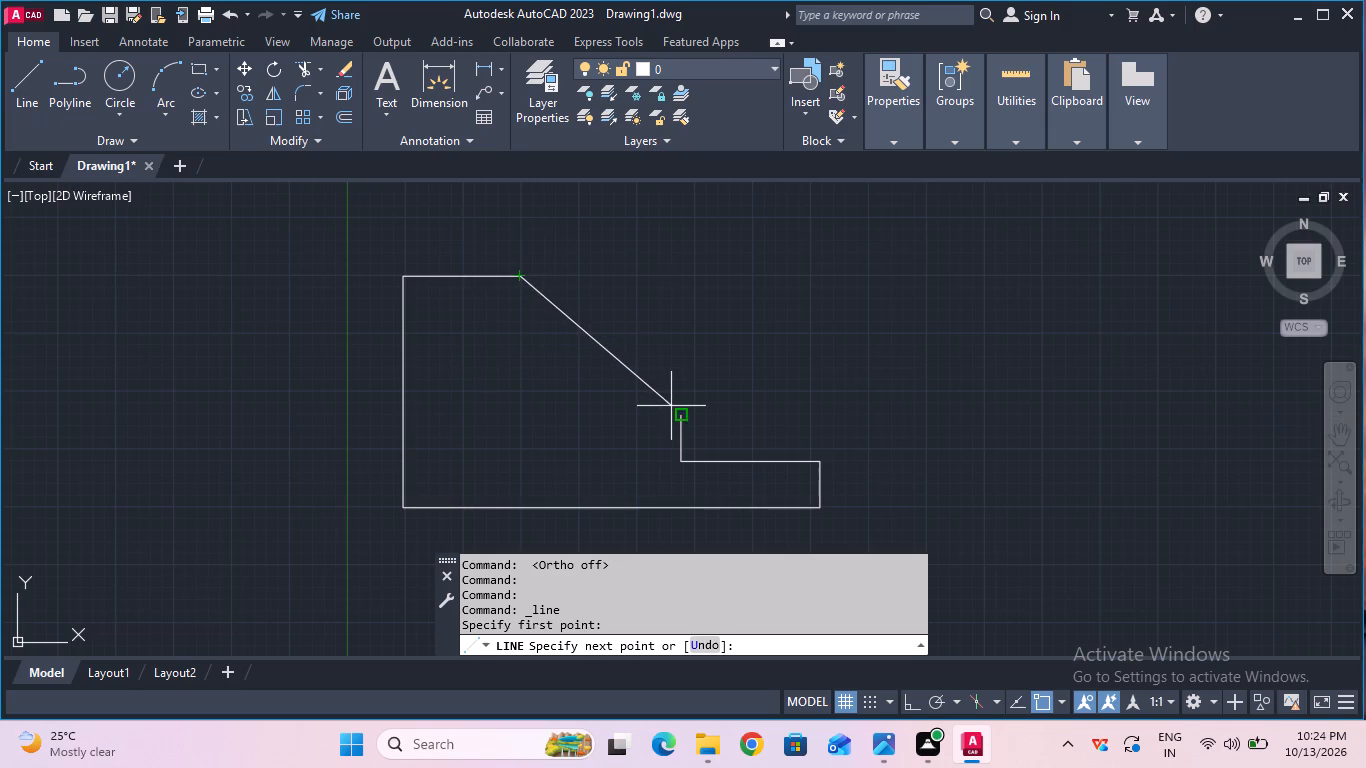
{"action": "left_click", "coordinate": [678, 419]}
{"action": "key", "text": "Escape"}
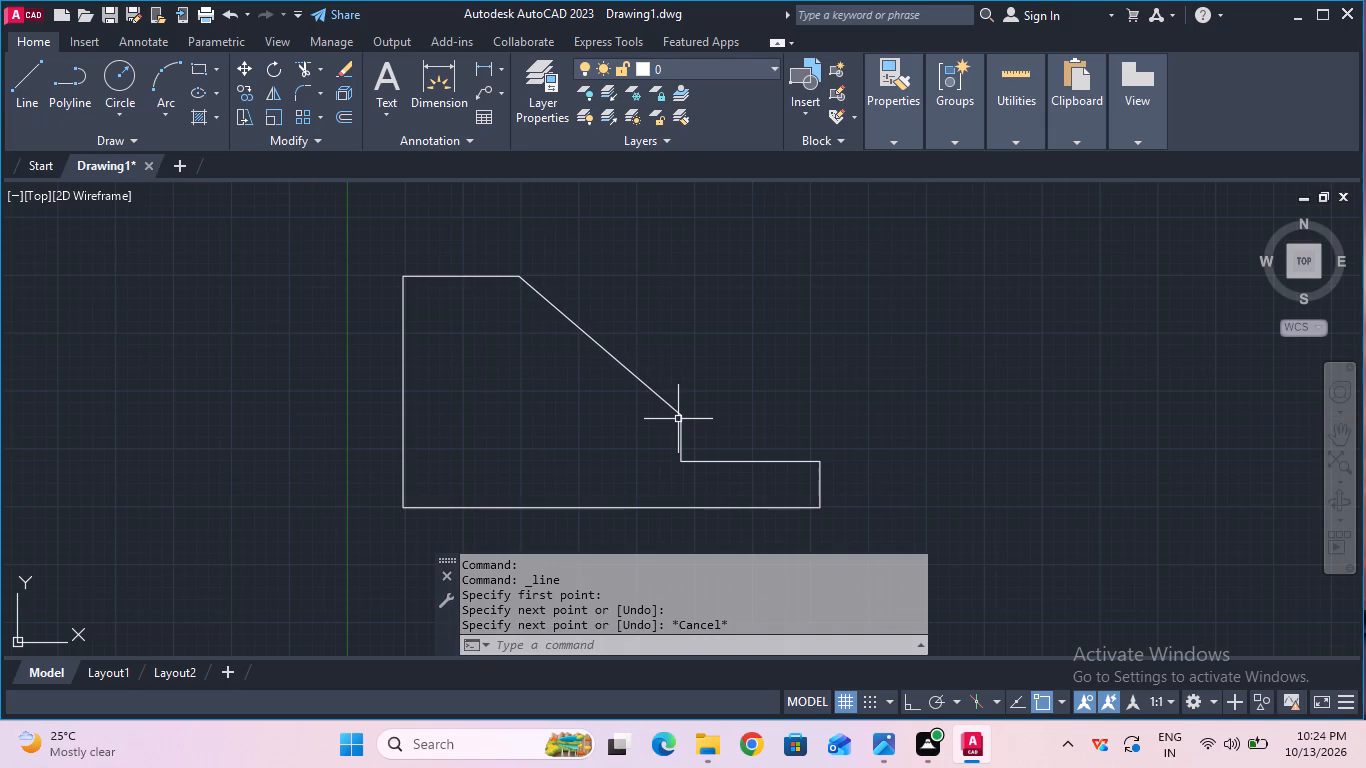
Load the CENTER linetype from acad.lin into the drawing.
{"action": "scroll", "coordinate": [678, 419], "scroll_direction": "up", "scroll_amount": 1}
{"action": "scroll", "coordinate": [678, 419], "scroll_direction": "down", "scroll_amount": 1}
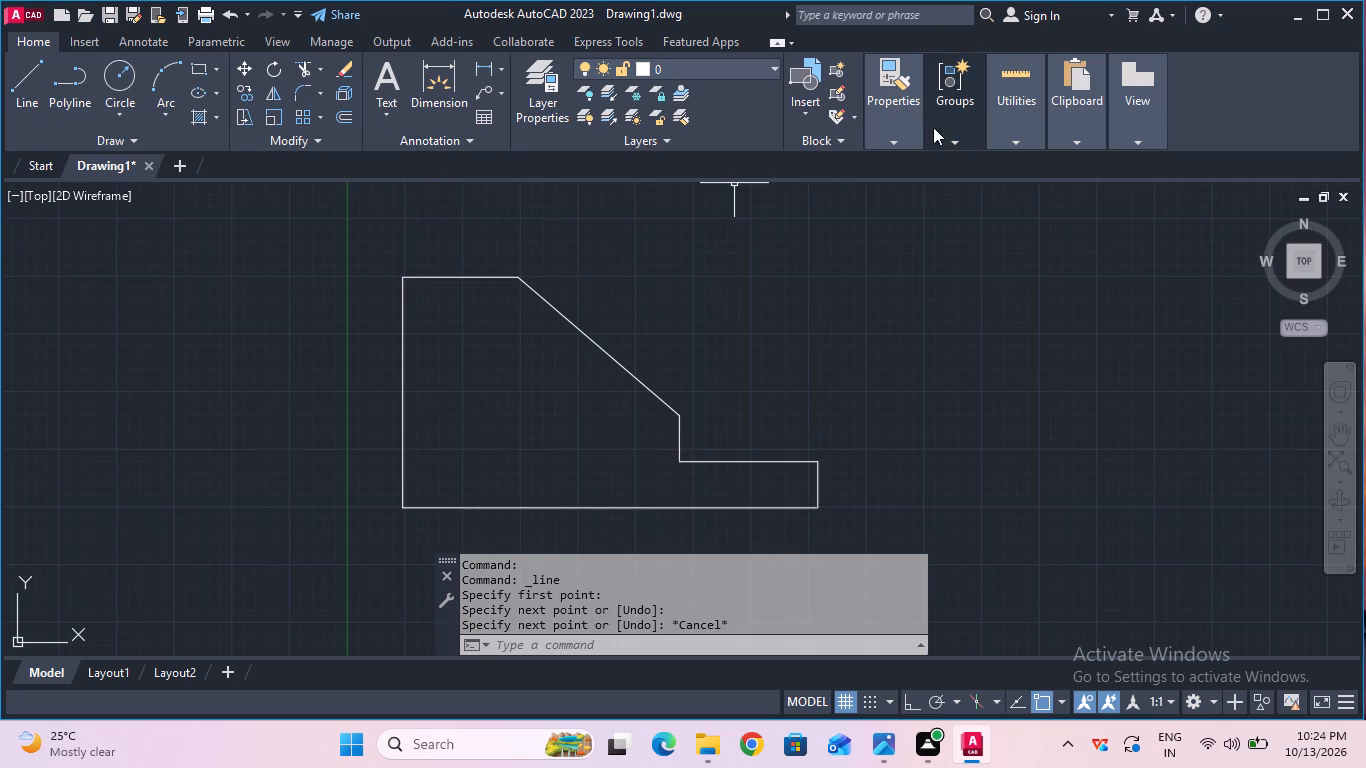
{"action": "left_click", "coordinate": [963, 208]}
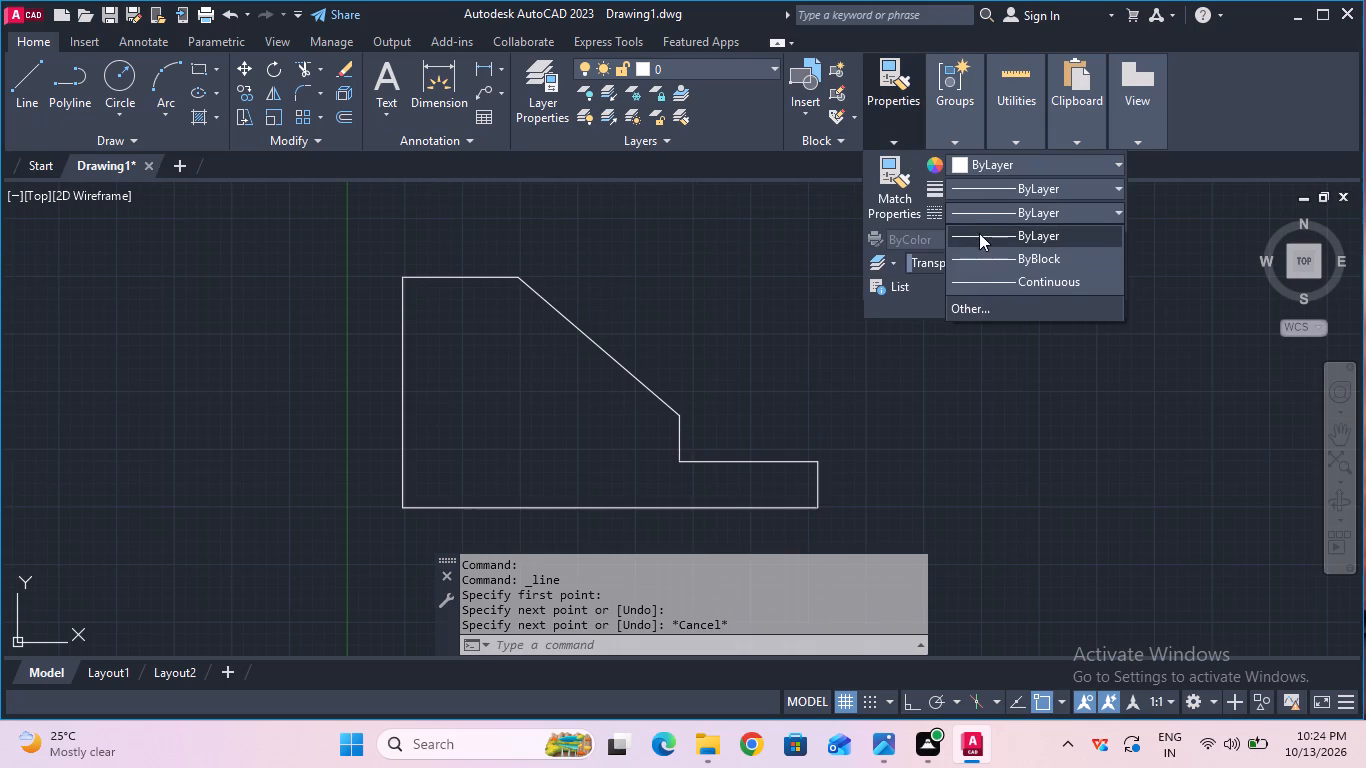
{"action": "left_click", "coordinate": [984, 303]}
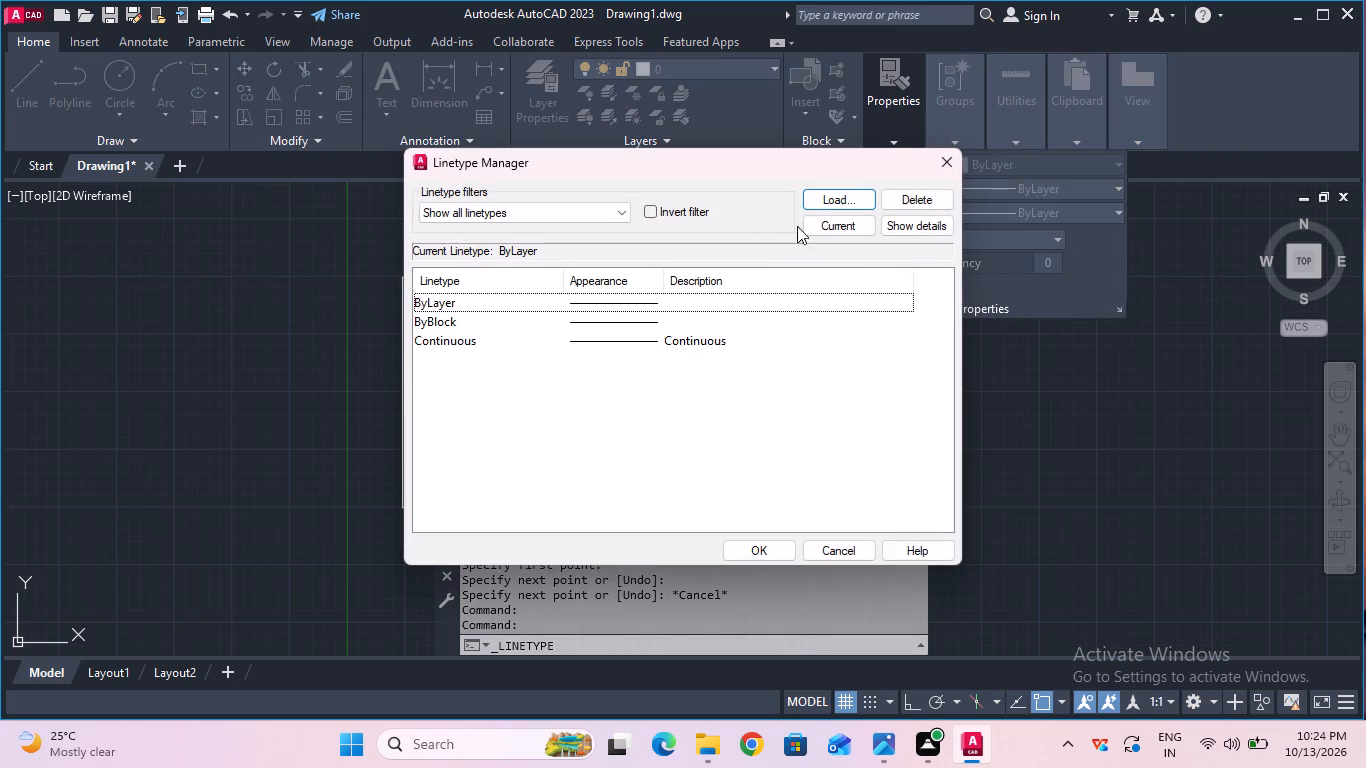
{"action": "left_click", "coordinate": [821, 207]}
{"action": "scroll", "coordinate": [733, 392], "scroll_direction": "down", "scroll_amount": 1}
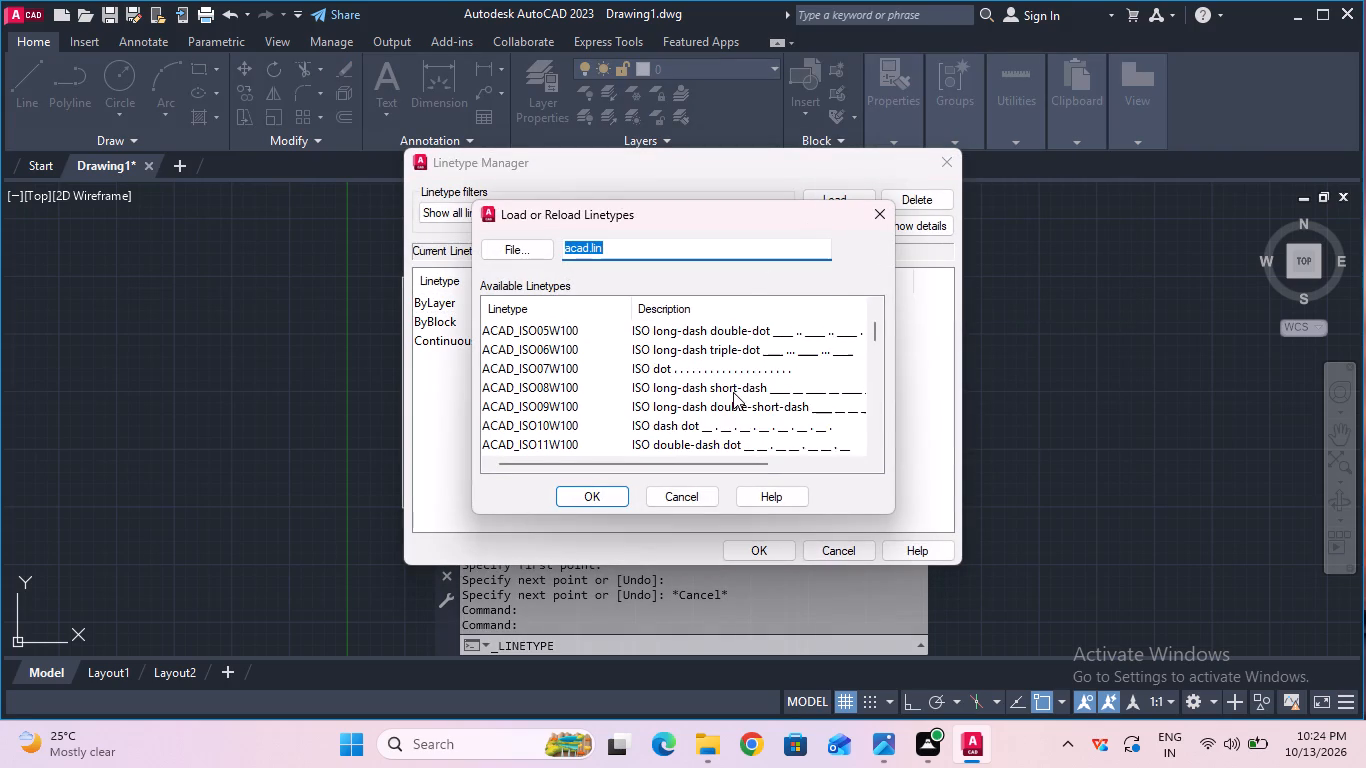
{"action": "scroll", "coordinate": [733, 392], "scroll_direction": "down", "scroll_amount": 3}
{"action": "left_click", "coordinate": [647, 437]}
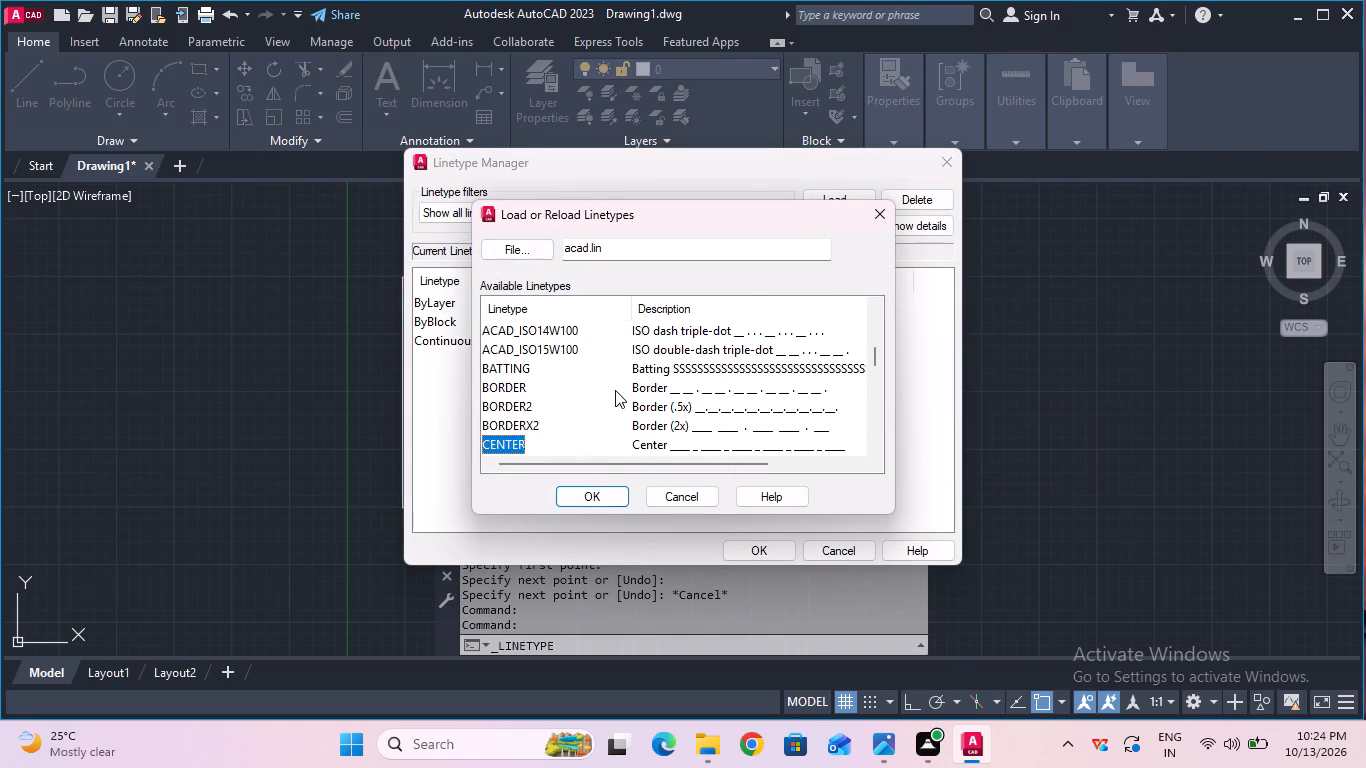
{"action": "left_click", "coordinate": [600, 484]}
{"action": "left_click", "coordinate": [605, 489]}
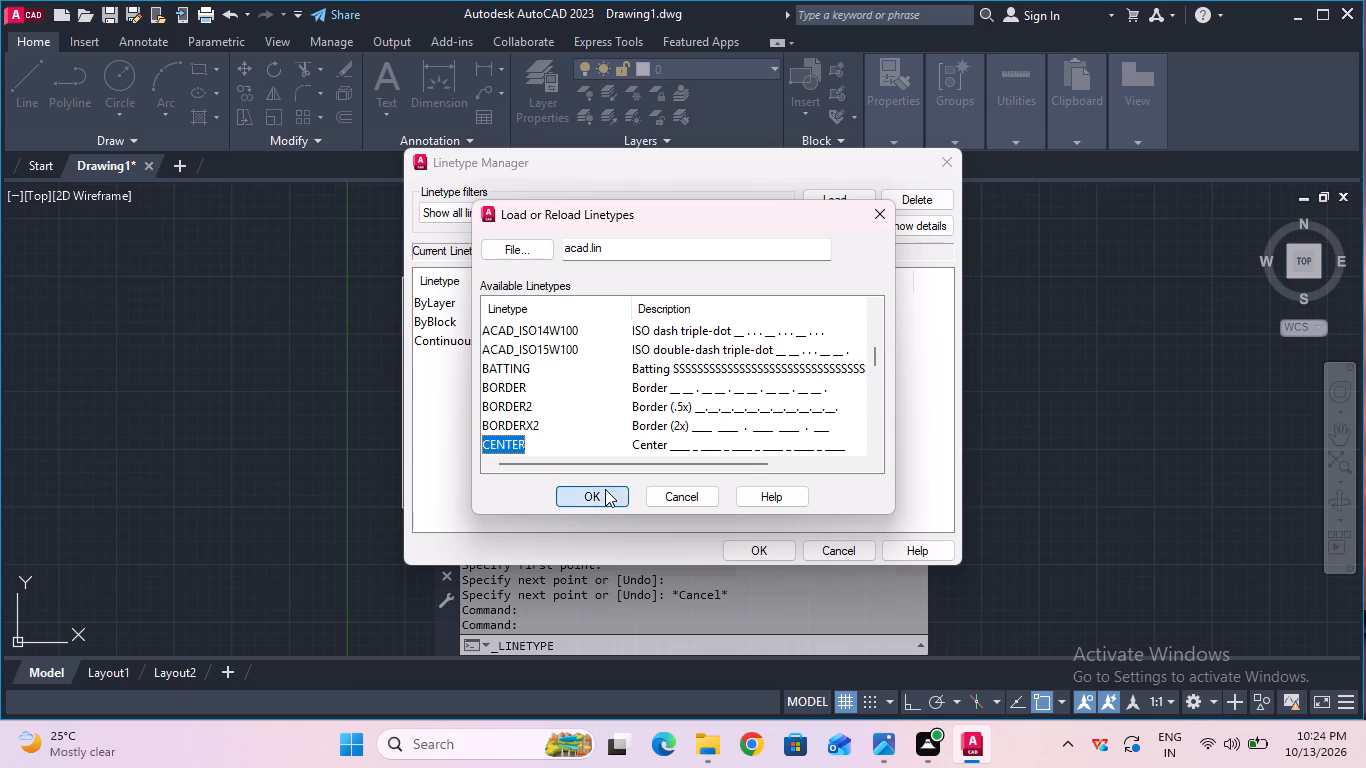
{"action": "left_click", "coordinate": [787, 540]}
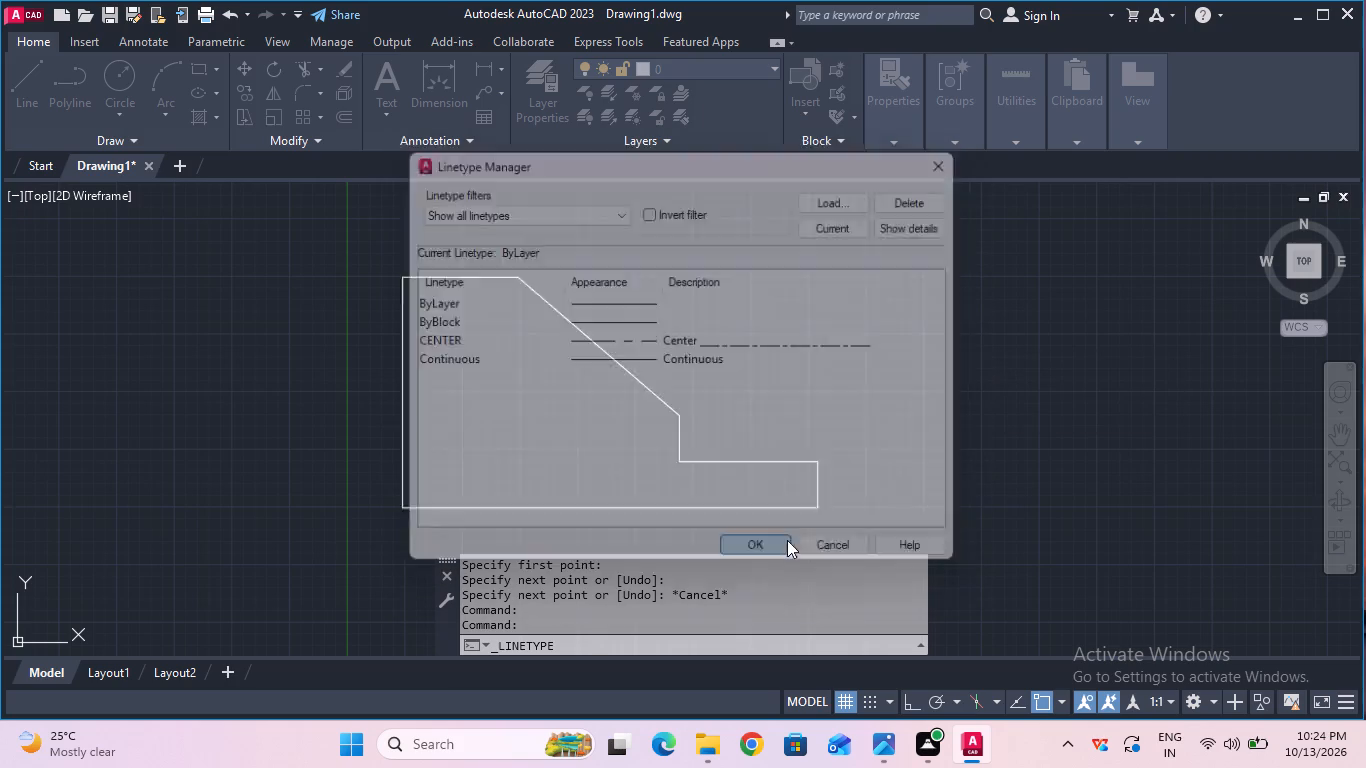
With Ortho on, draw a vertical line from the right end of the top edge straight down to the base line.
{"action": "left_click", "coordinate": [68, 65]}
{"action": "left_click", "coordinate": [50, 74]}
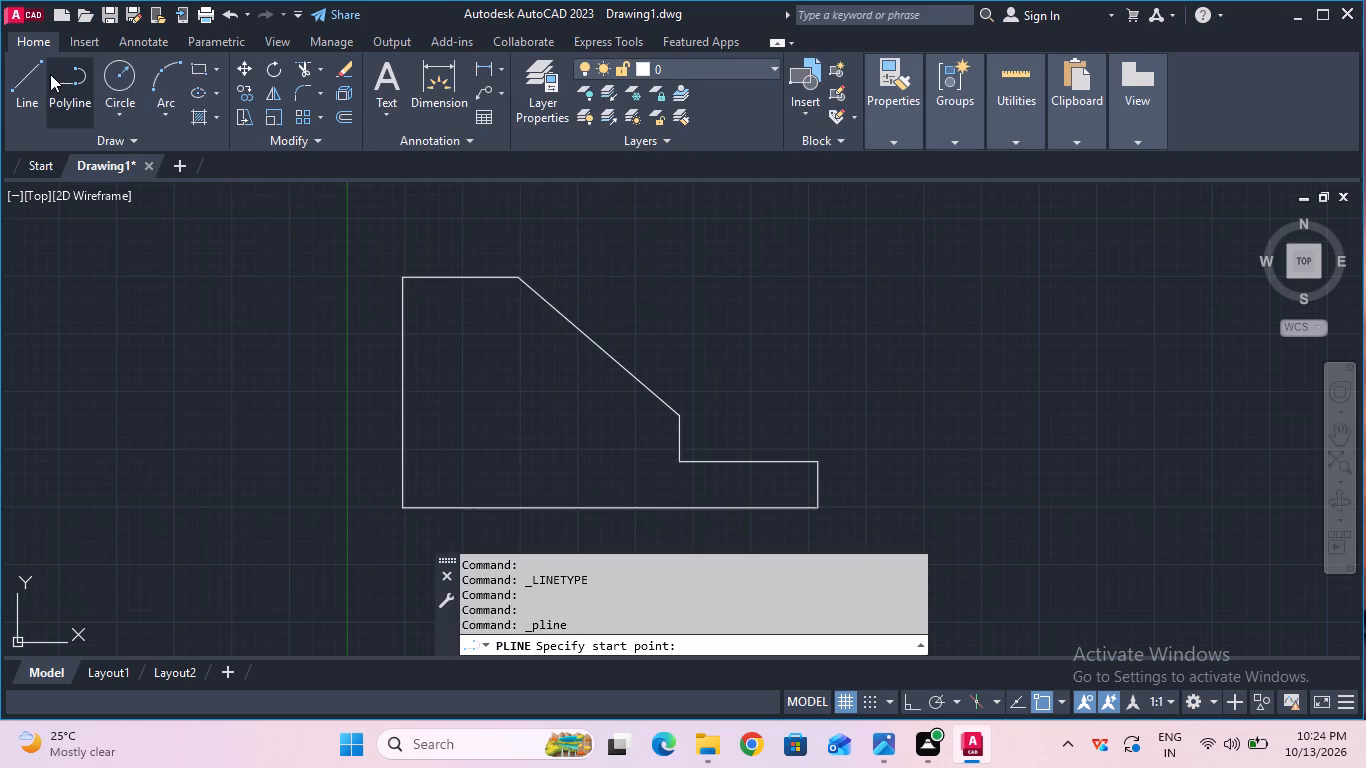
{"action": "left_click", "coordinate": [41, 77]}
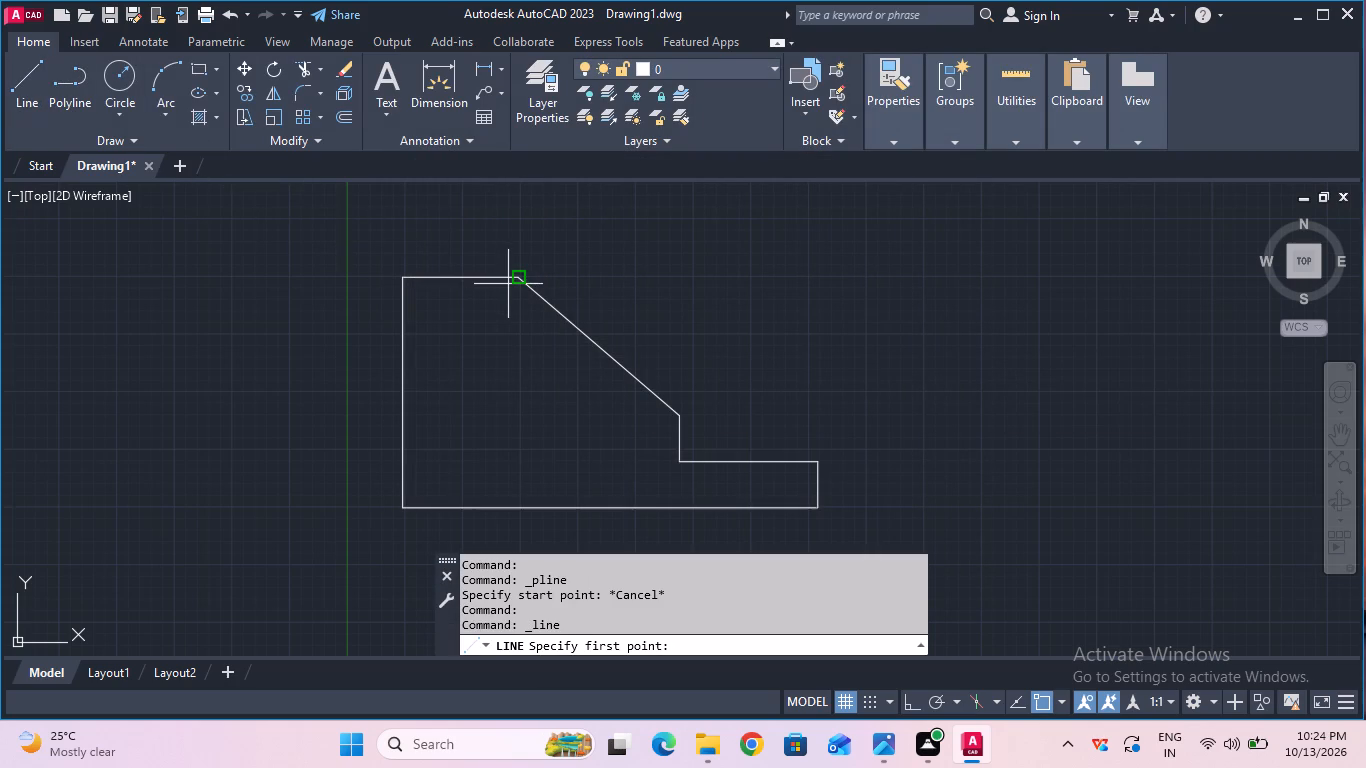
{"action": "left_click", "coordinate": [516, 282]}
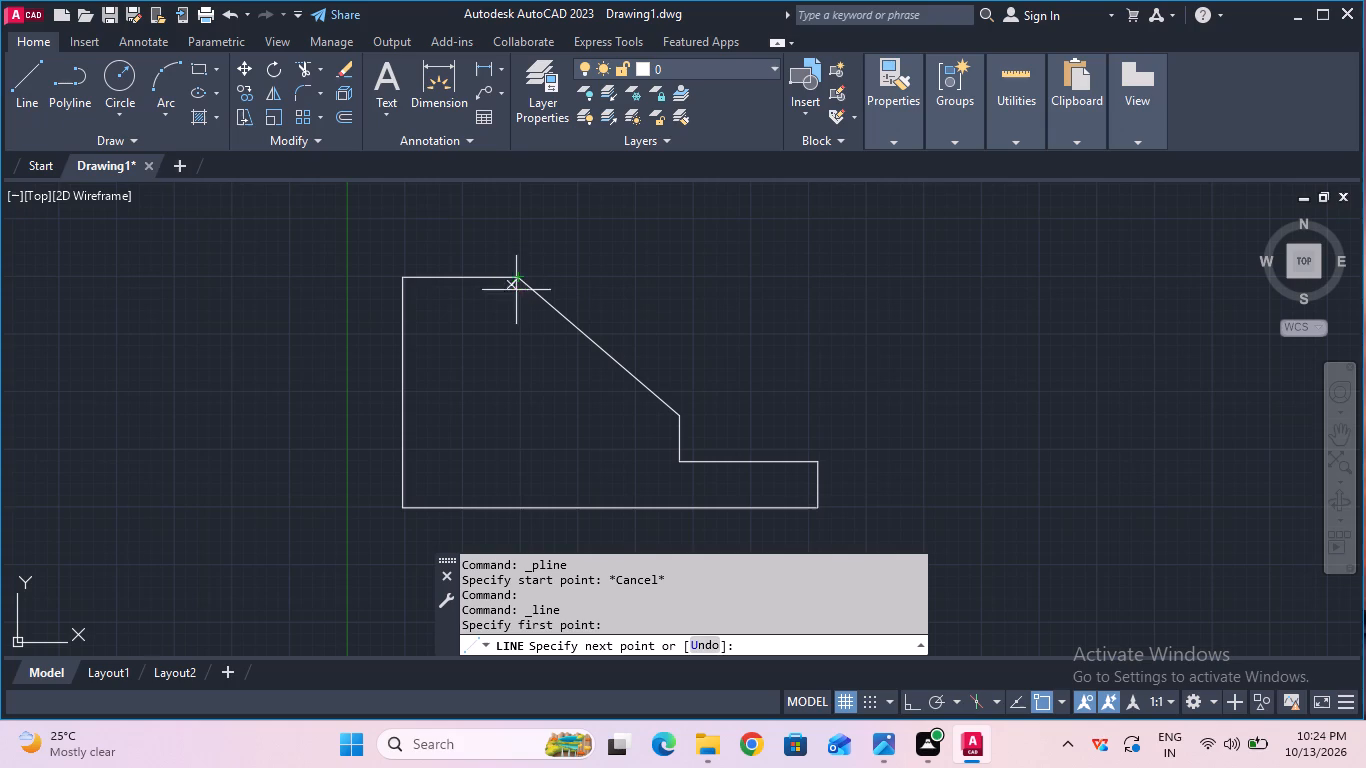
{"action": "key", "text": "F8"}
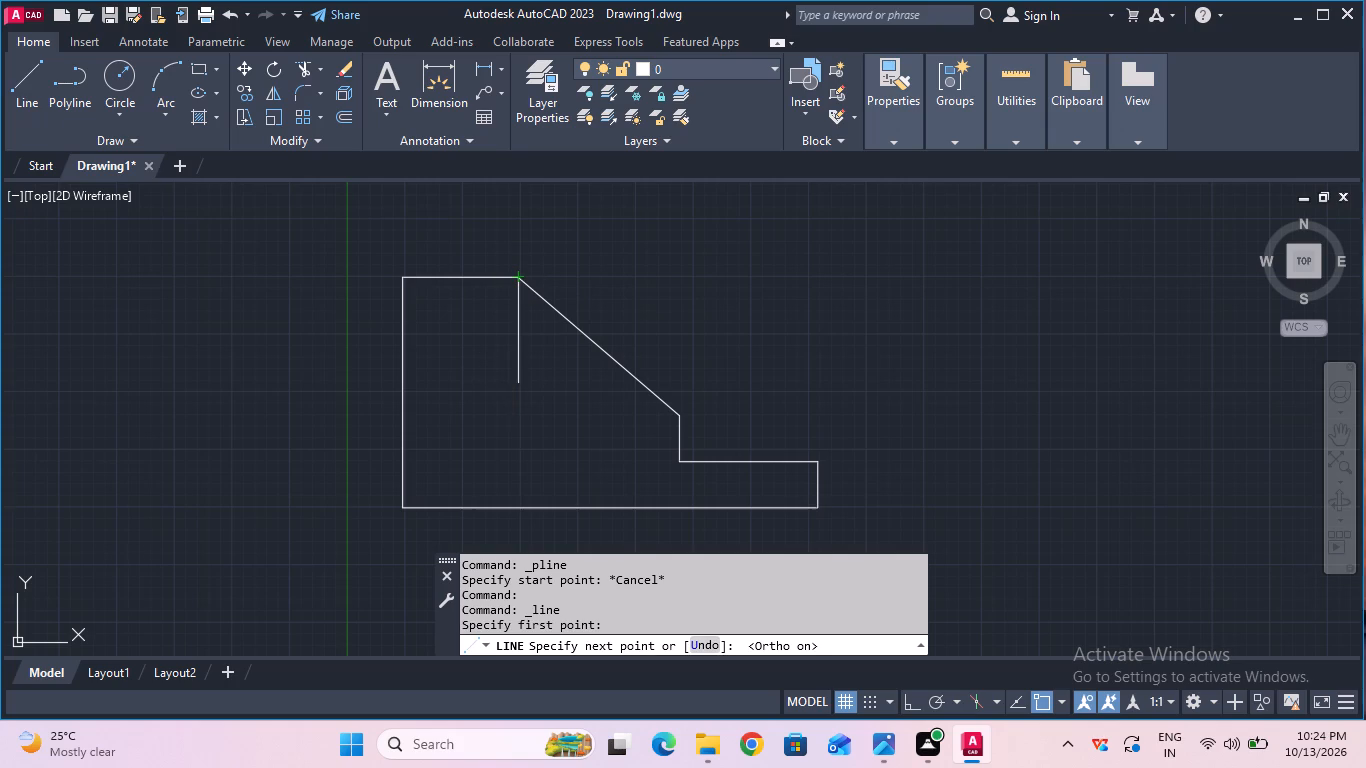
{"action": "left_click", "coordinate": [518, 506]}
{"action": "key", "text": "Escape"}
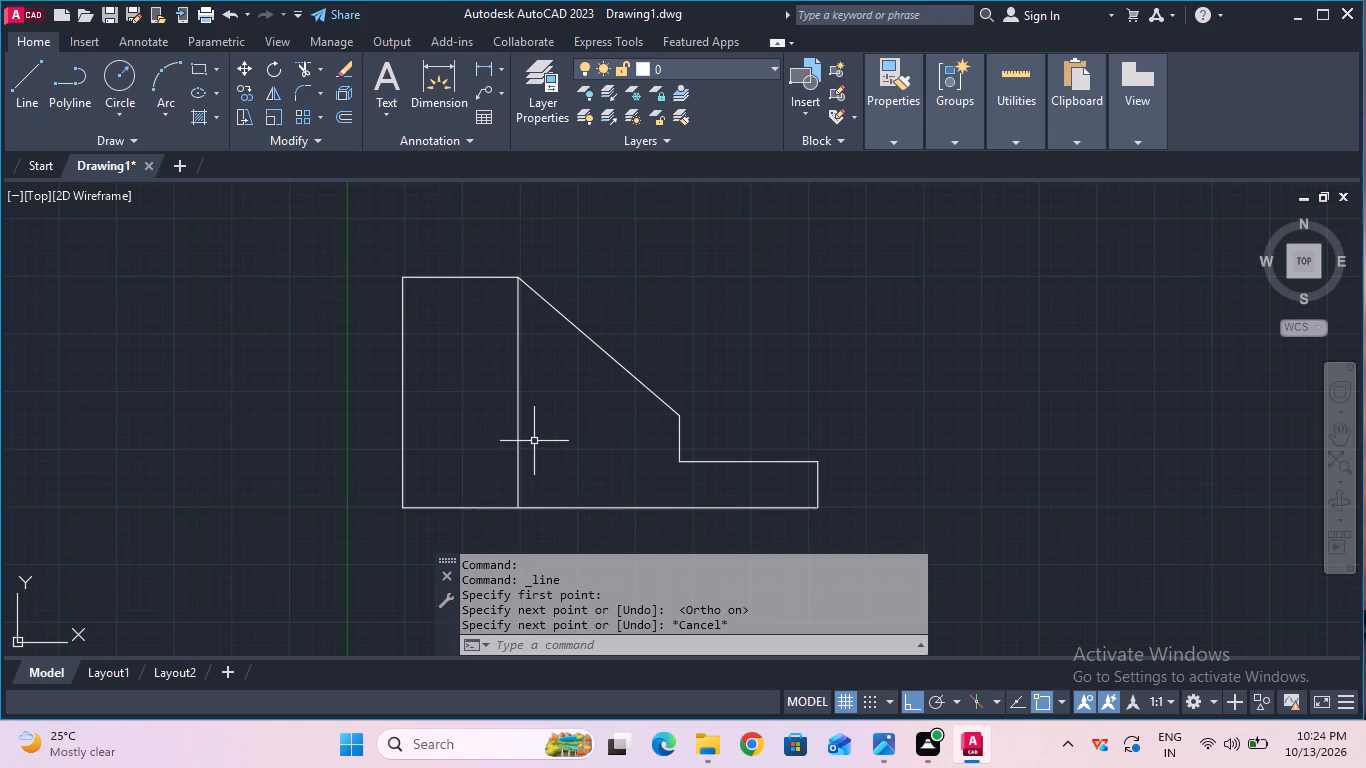
Change the linetype of the inner vertical line to CENTER.
{"action": "left_click", "coordinate": [519, 441]}
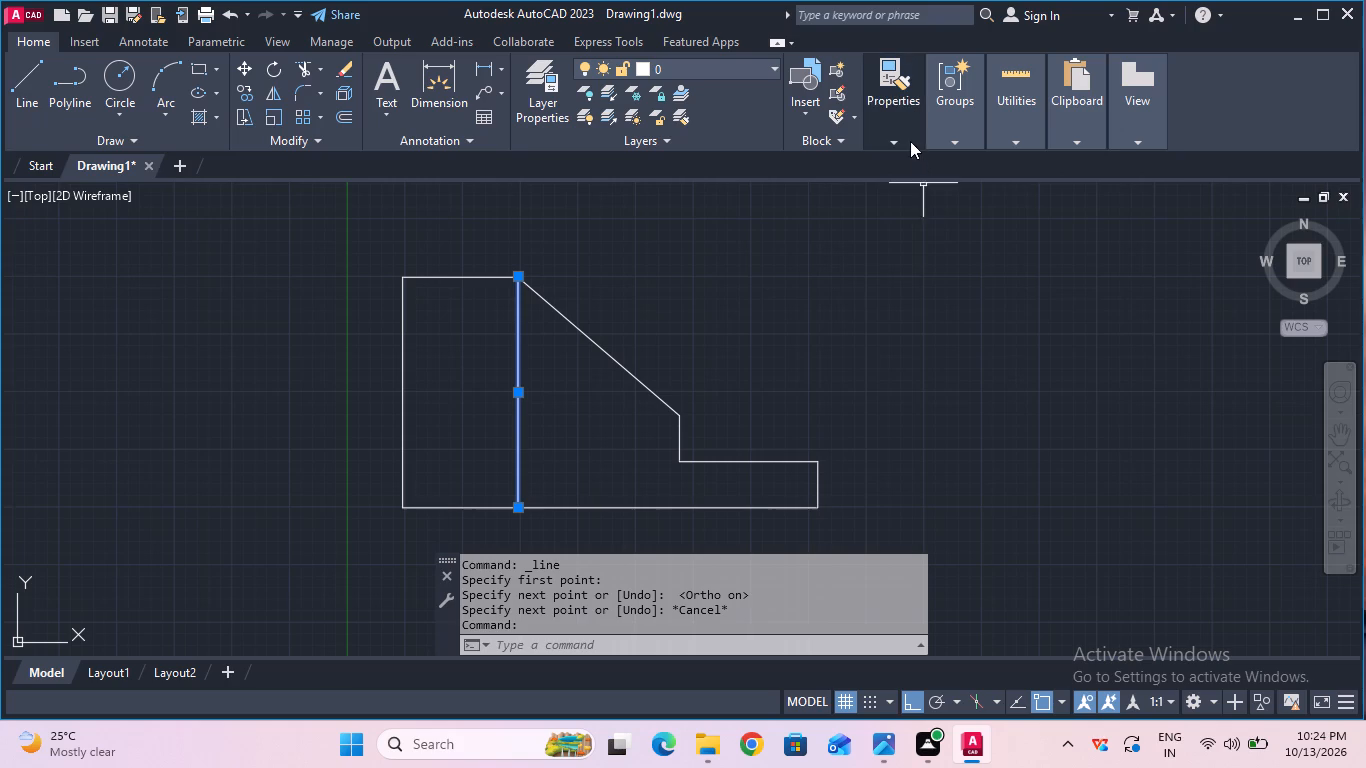
{"action": "left_click", "coordinate": [1015, 212]}
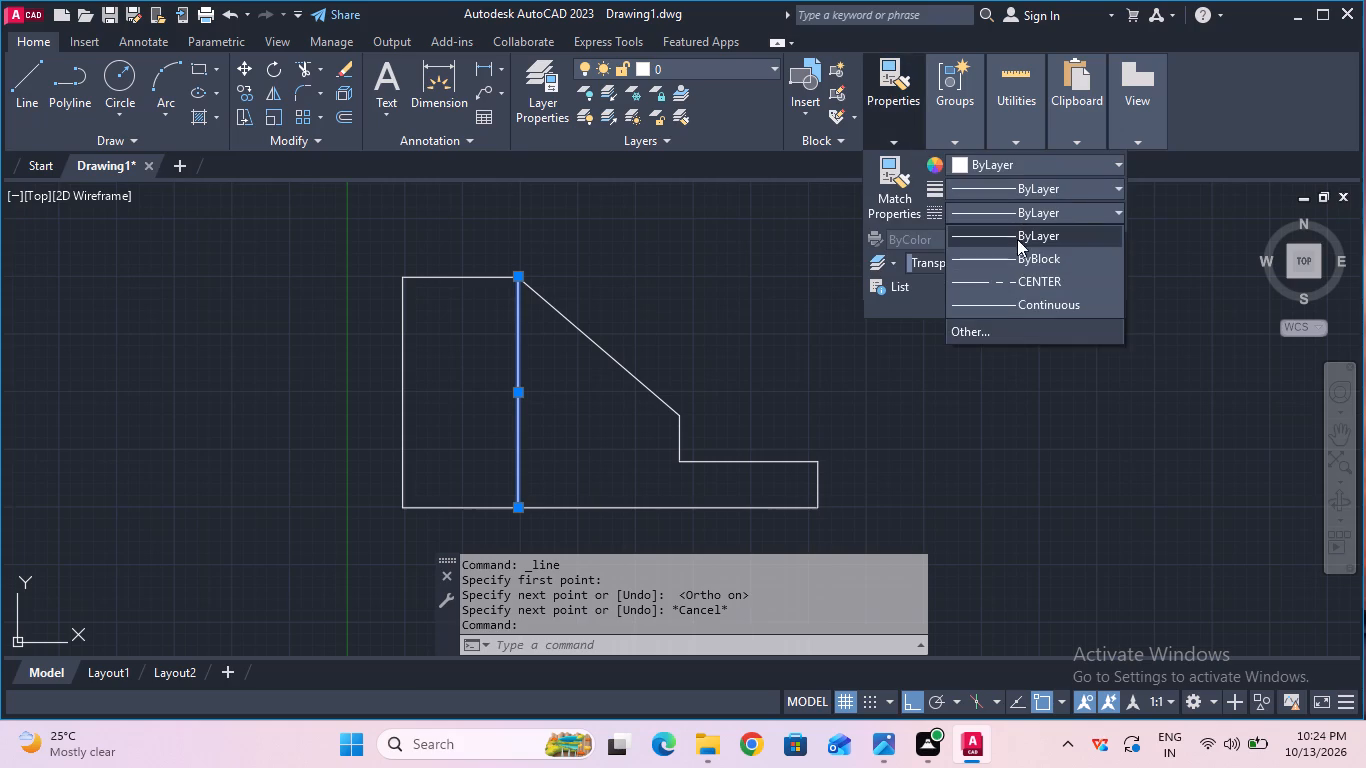
{"action": "left_click", "coordinate": [1017, 276]}
{"action": "key", "text": "Escape"}
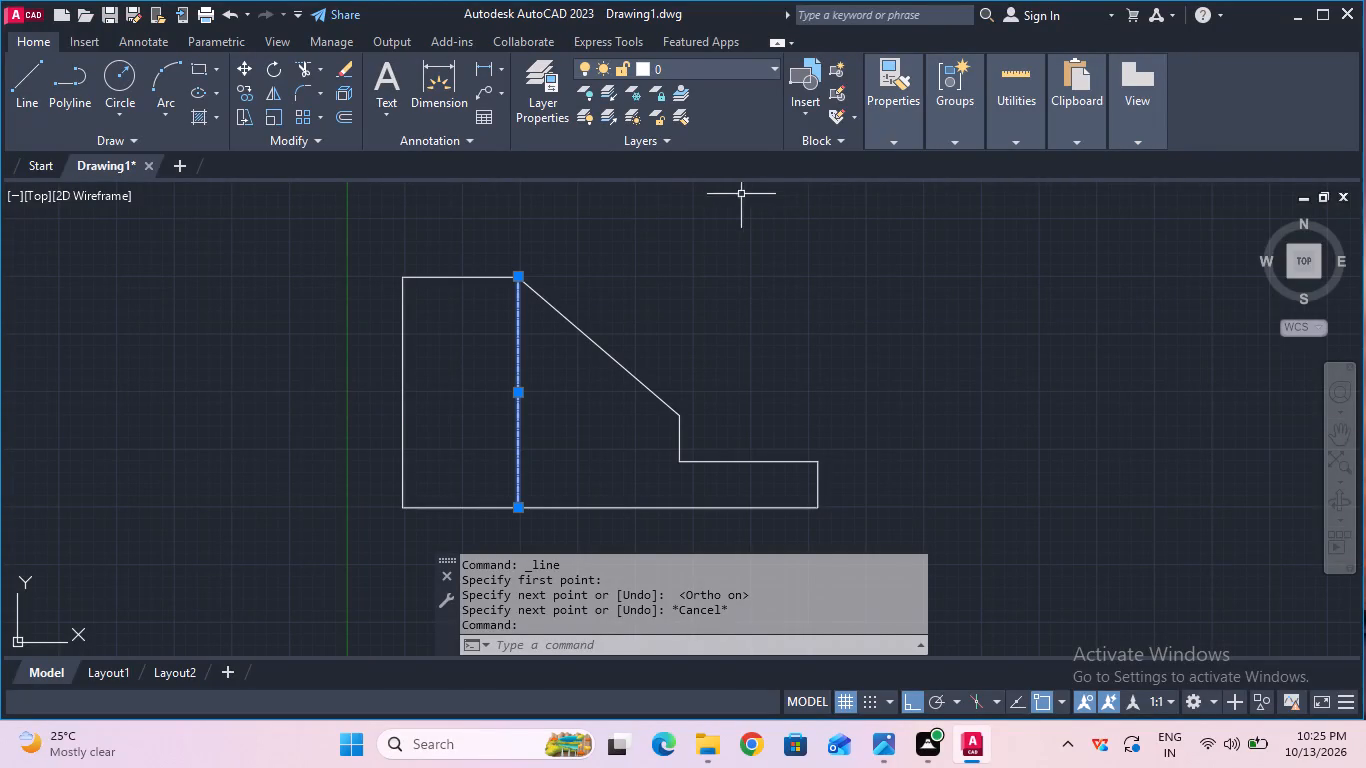
{"action": "key", "text": "Escape"}
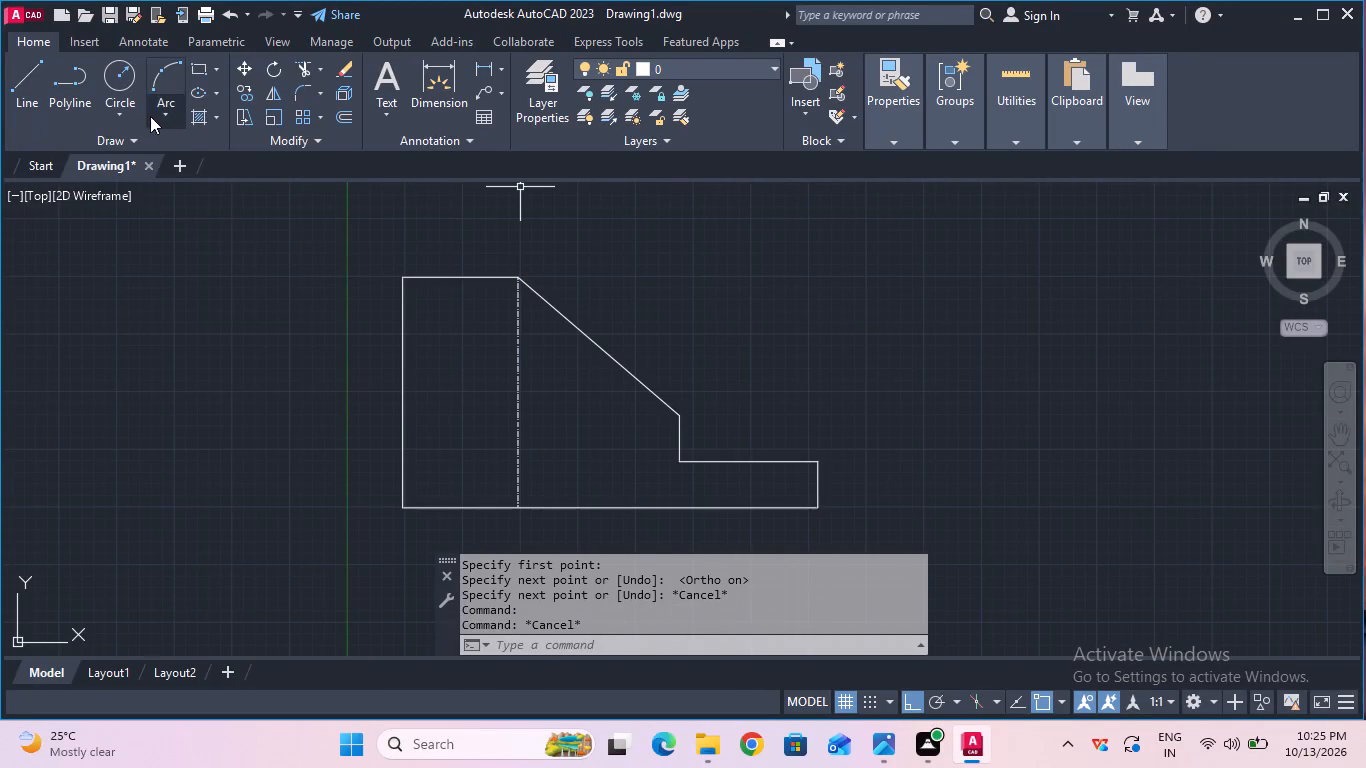
Draw a circle of radius 20 mm centred where the vertical centre line meets the base line.
{"action": "left_click", "coordinate": [129, 89]}
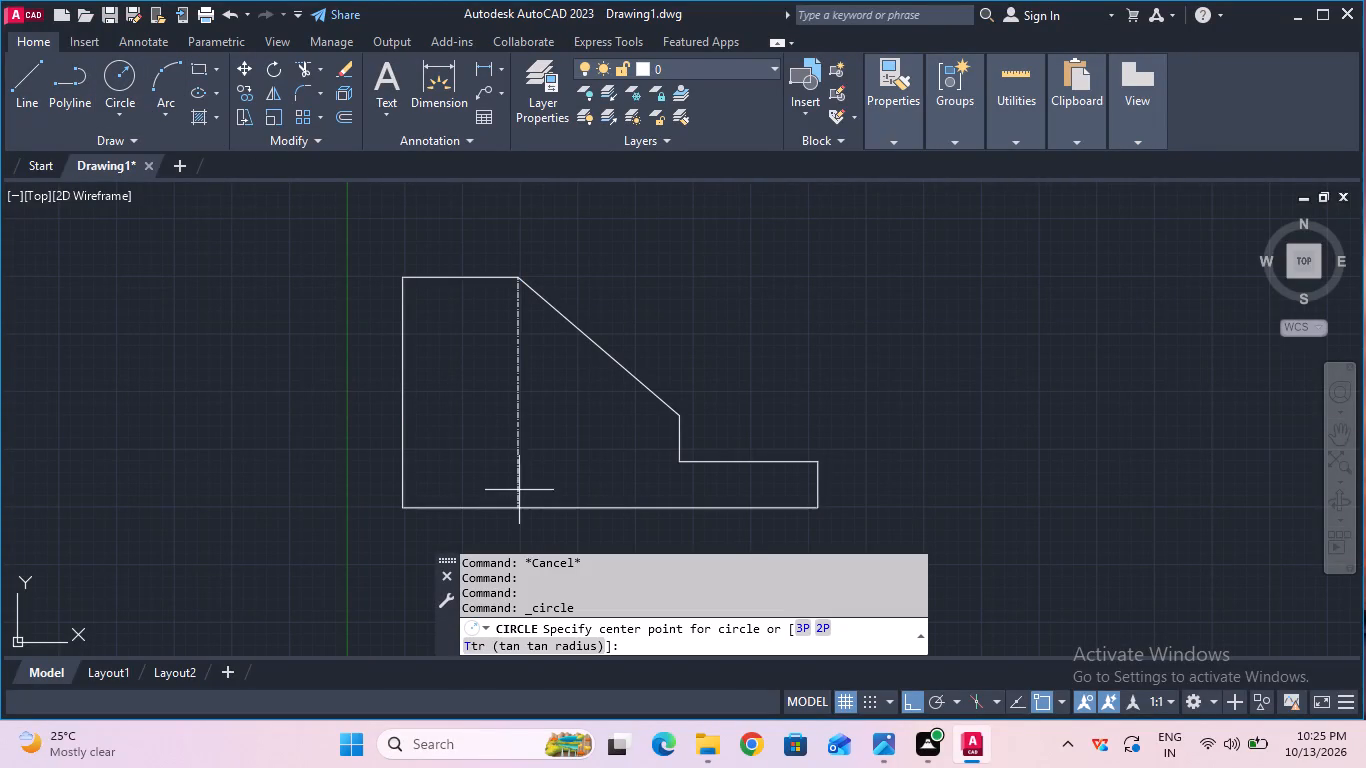
{"action": "left_click", "coordinate": [516, 512]}
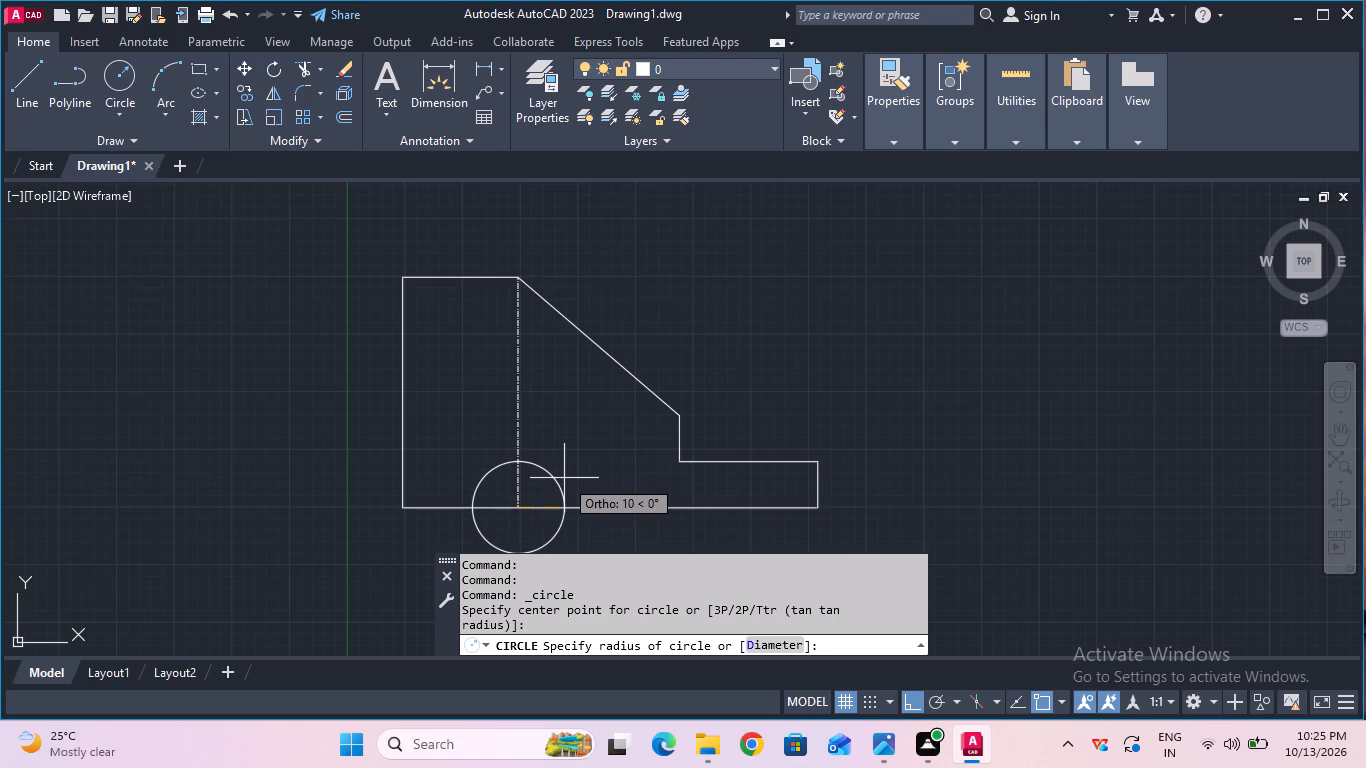
{"action": "key", "text": "2"}
{"action": "key", "text": "0"}
{"action": "key", "text": "Return"}
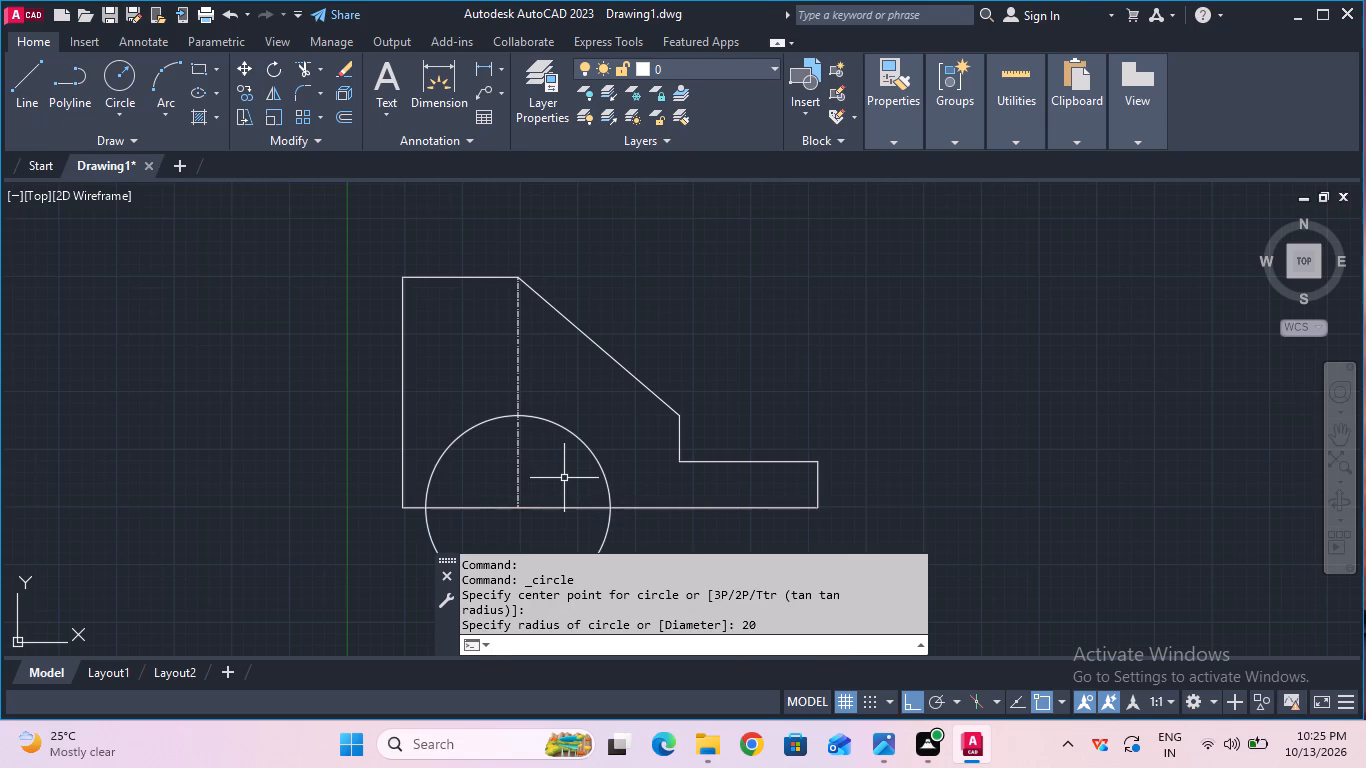
Trim away the circle's lower half and the base line inside it, leaving a semicircular cutout in the front view.
{"action": "middle_click_drag", "start_coordinate": [664, 444], "coordinate": [666, 414]}
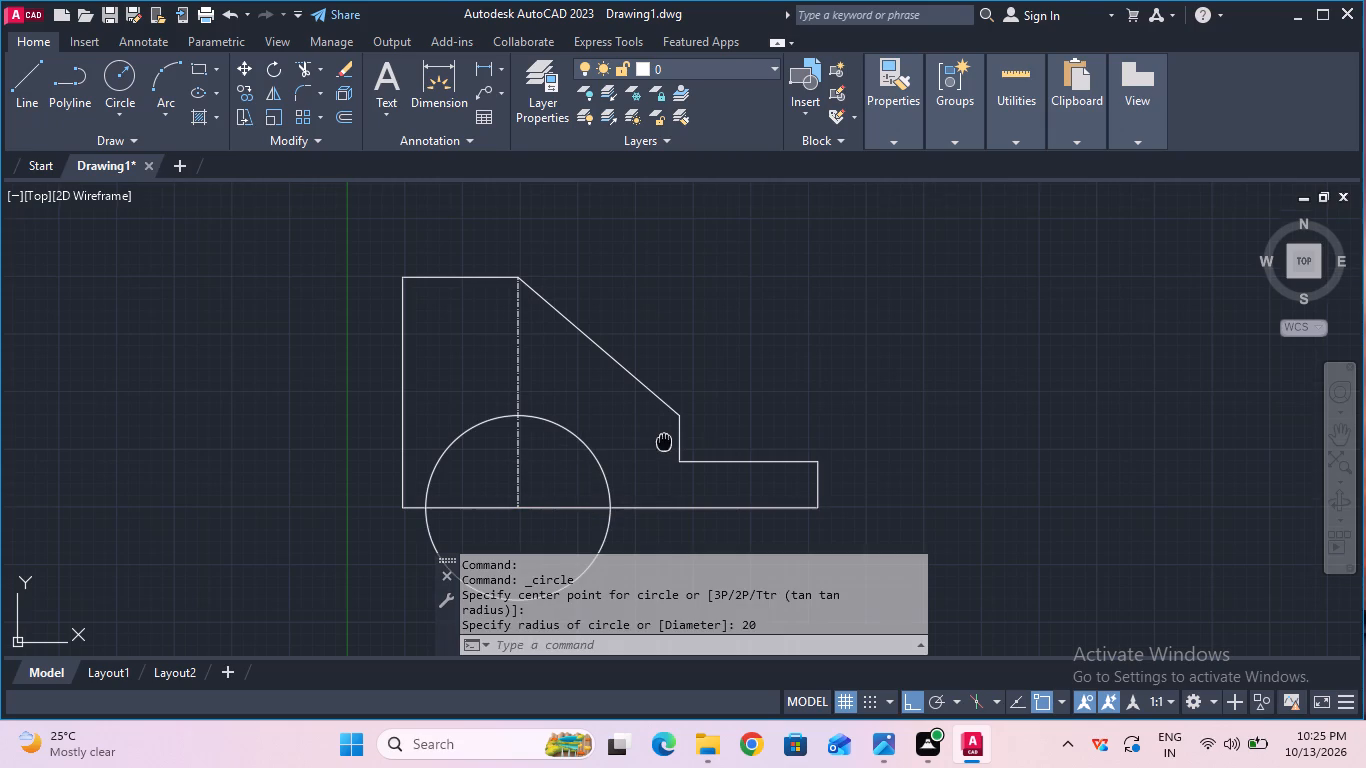
{"action": "middle_click_drag", "start_coordinate": [666, 414], "coordinate": [658, 335]}
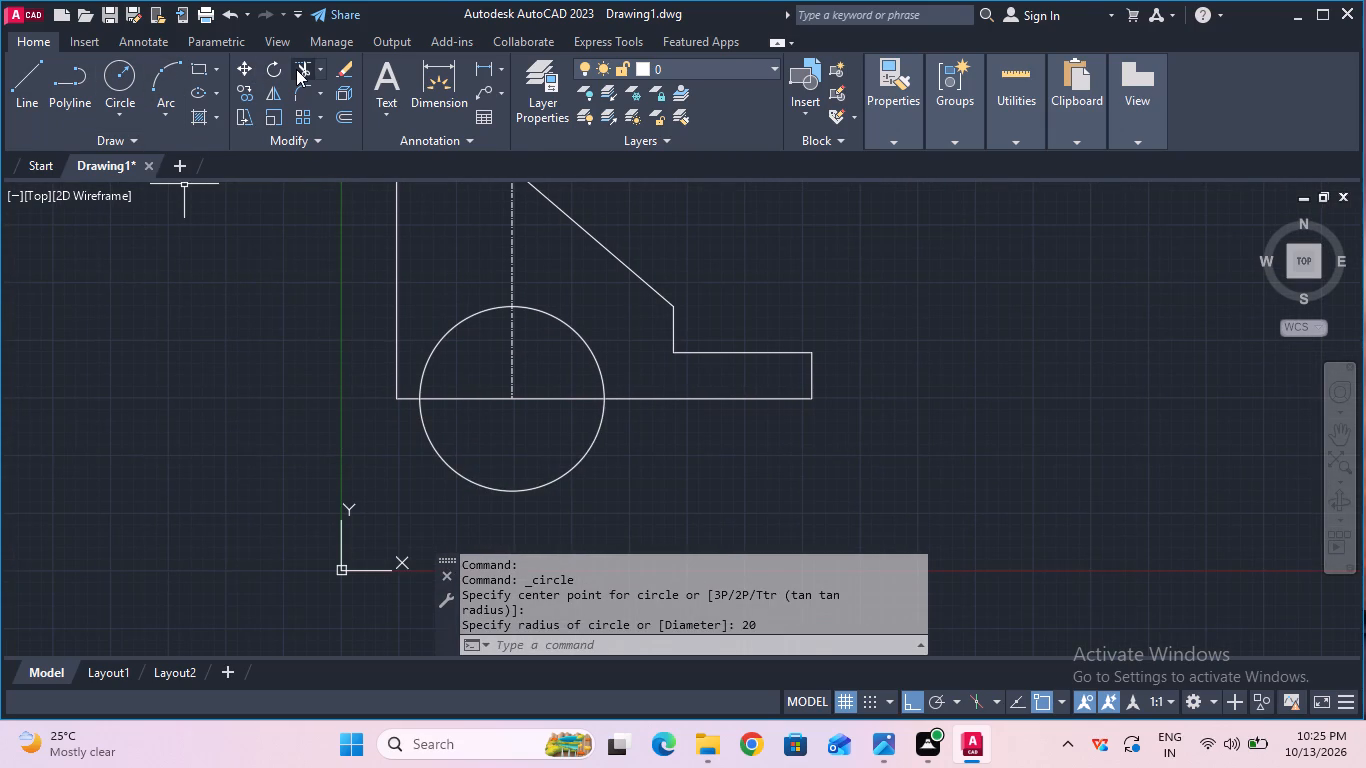
{"action": "left_click", "coordinate": [296, 69]}
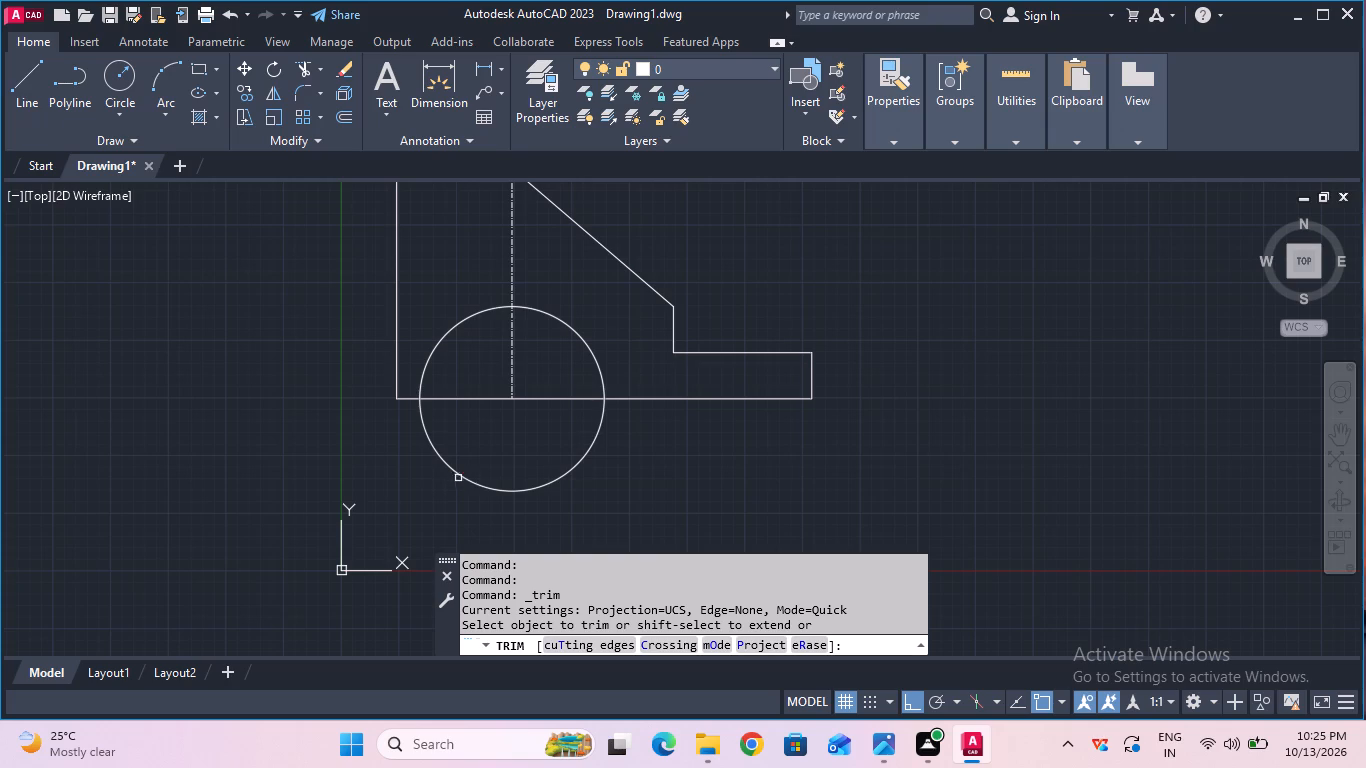
{"action": "left_click", "coordinate": [459, 476]}
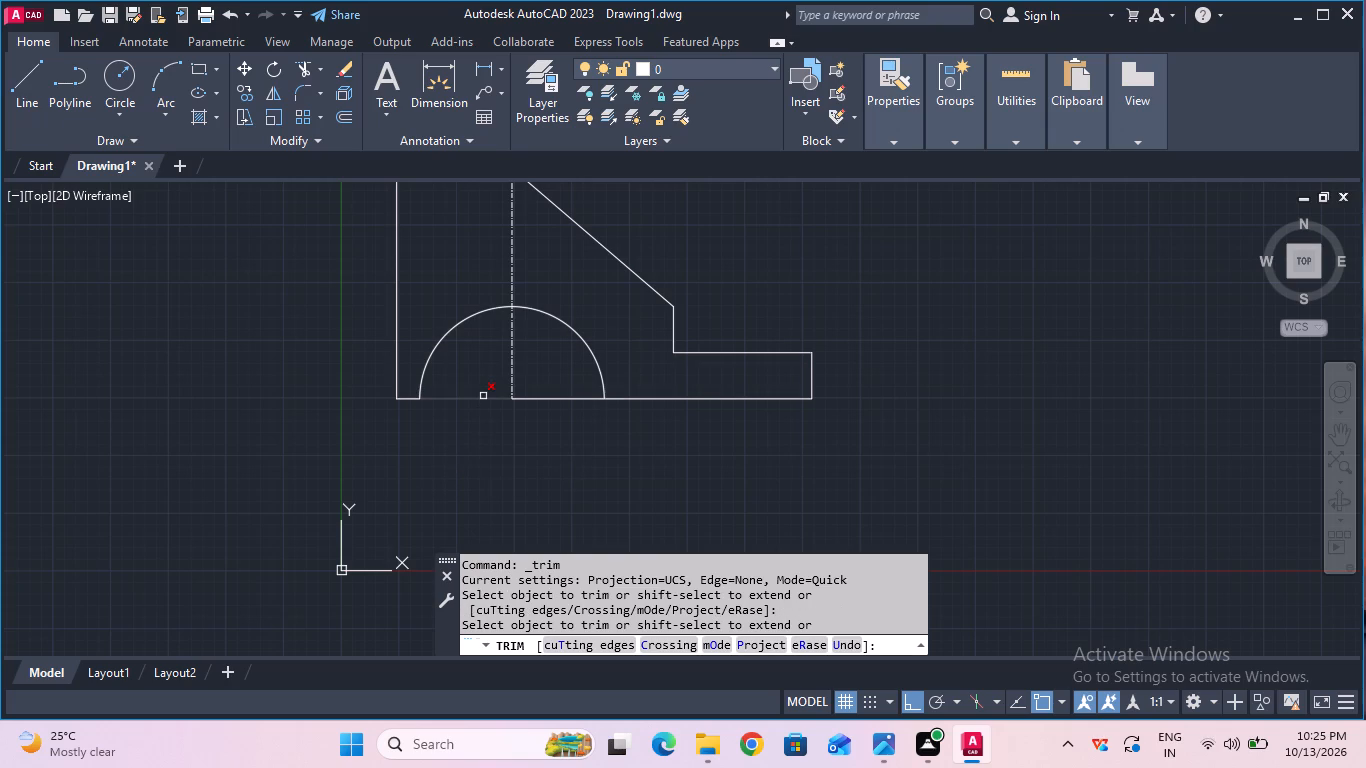
{"action": "left_click", "coordinate": [483, 396]}
{"action": "left_click", "coordinate": [543, 395]}
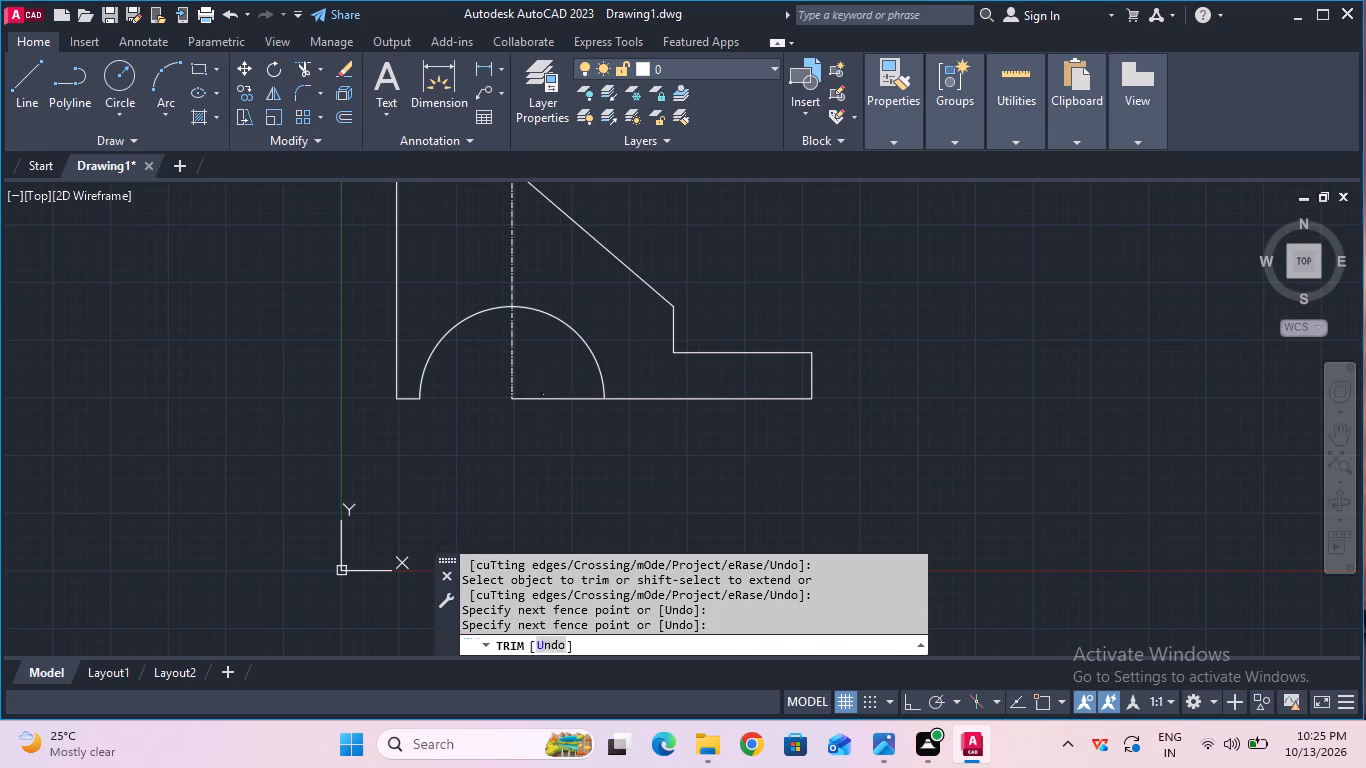
{"action": "left_click", "coordinate": [544, 412]}
{"action": "key", "text": "Escape"}
Draw a horizontal spacing line about 17 mm outward from the front view's lower-right corner, and a 50 mm vertical line up from its end.
{"action": "scroll", "coordinate": [544, 412], "scroll_direction": "down", "scroll_amount": 1}
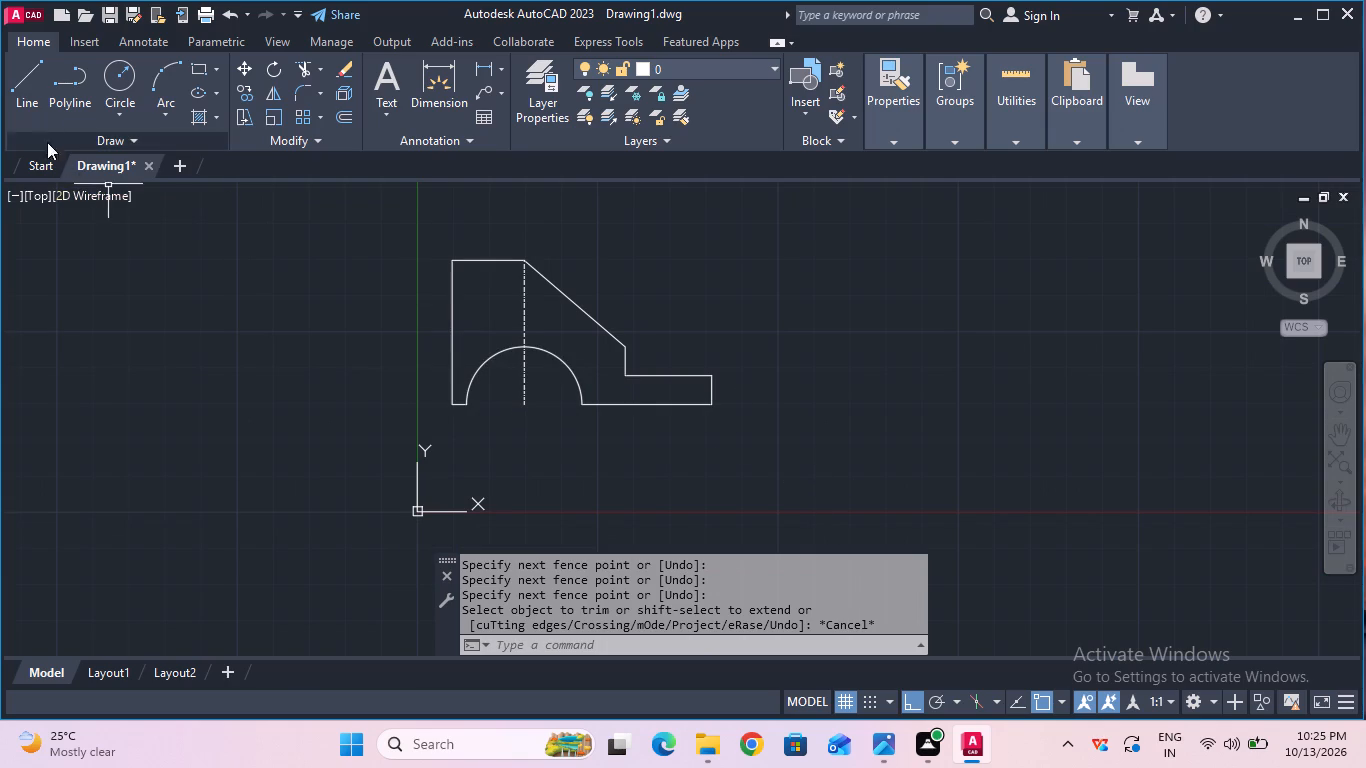
{"action": "left_click", "coordinate": [39, 113]}
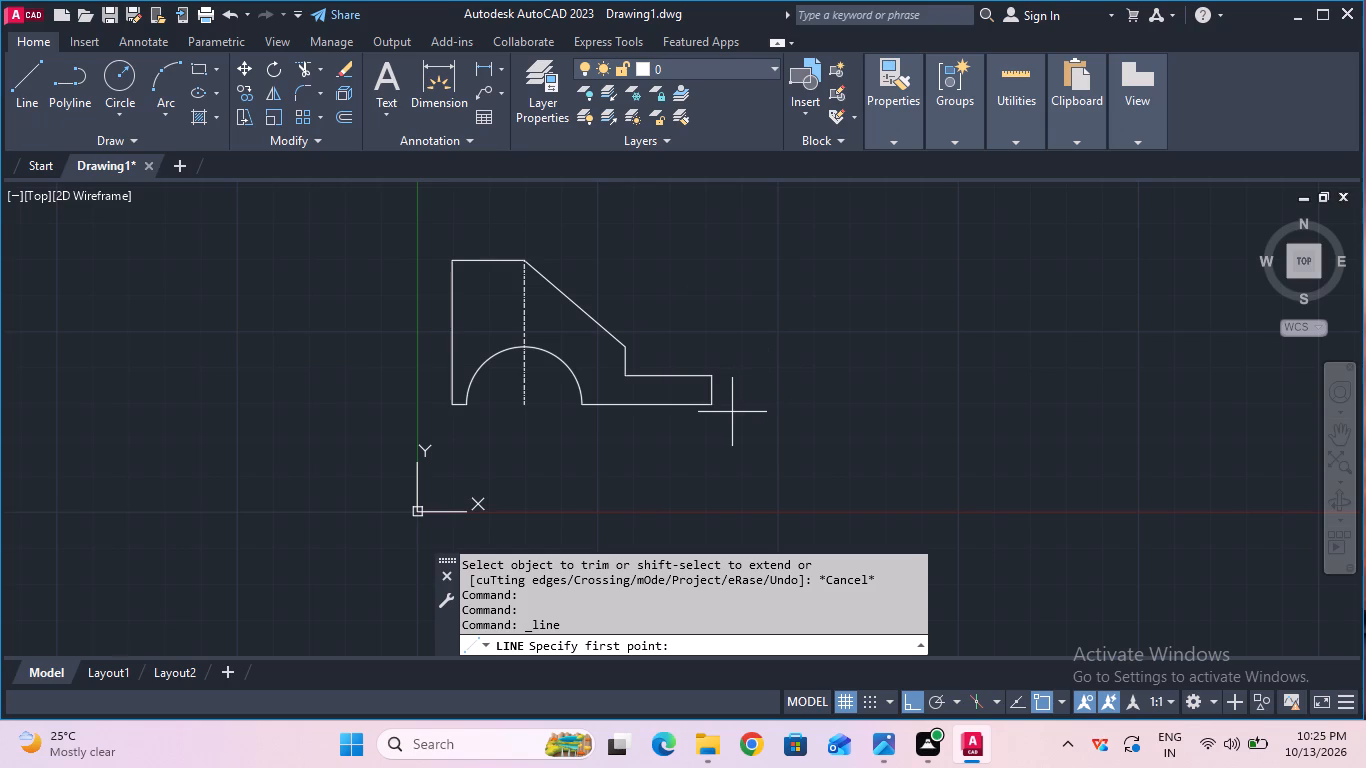
{"action": "left_click", "coordinate": [718, 411]}
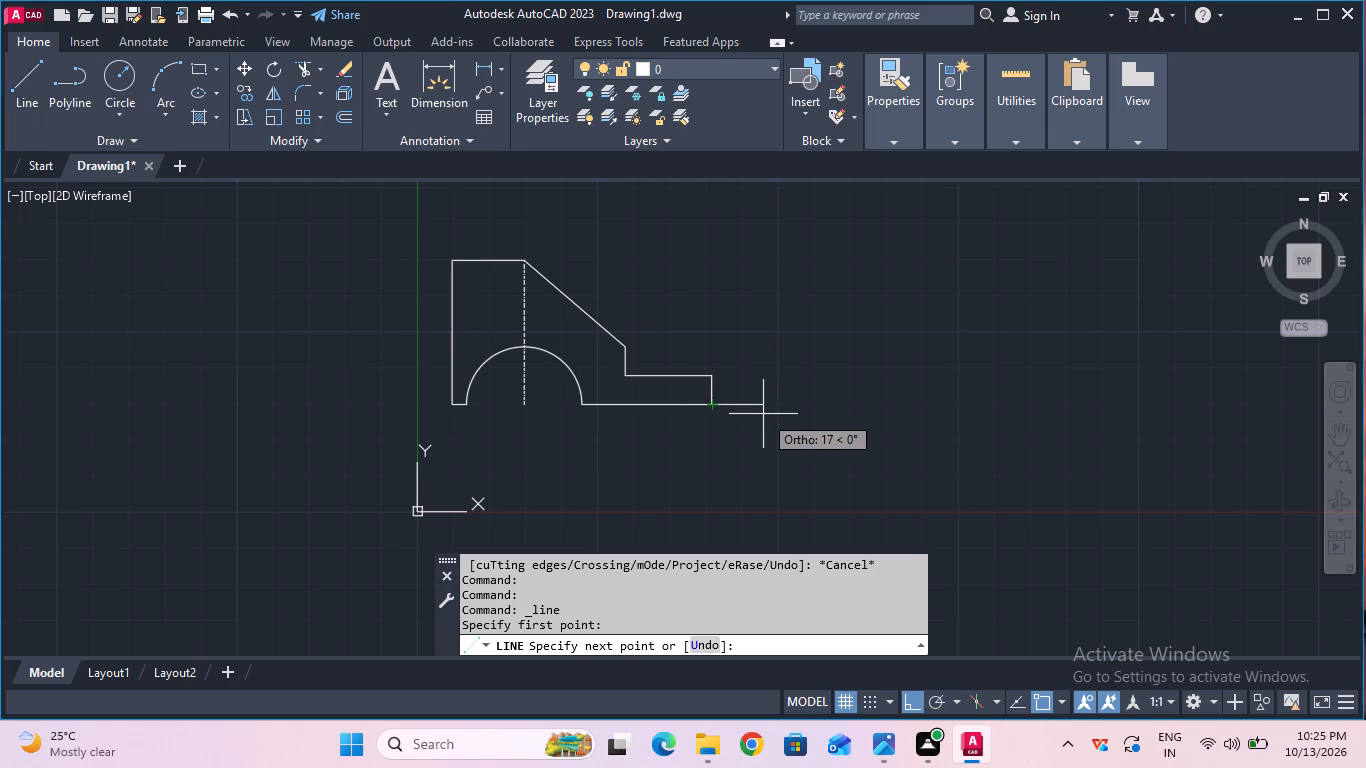
{"action": "left_click", "coordinate": [763, 414]}
{"action": "key", "text": "Escape"}
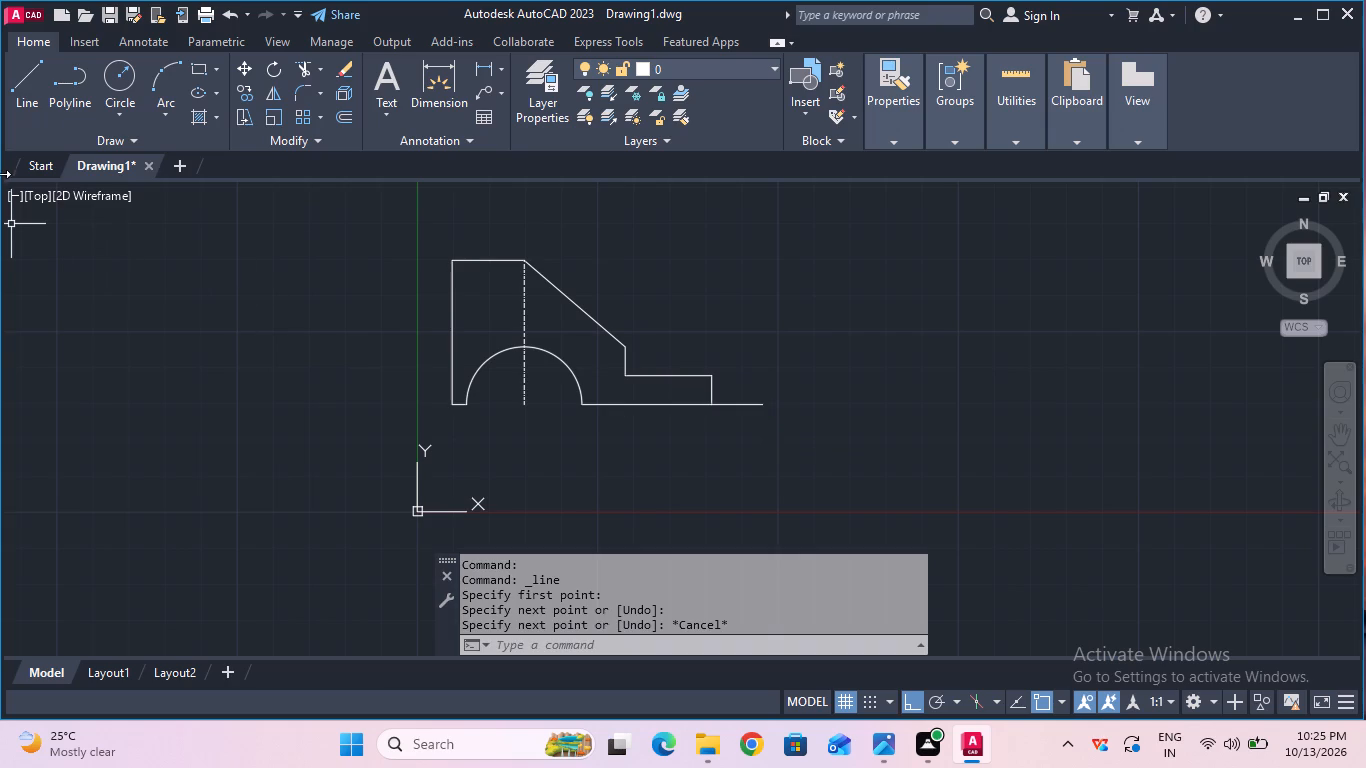
{"action": "left_click", "coordinate": [22, 85]}
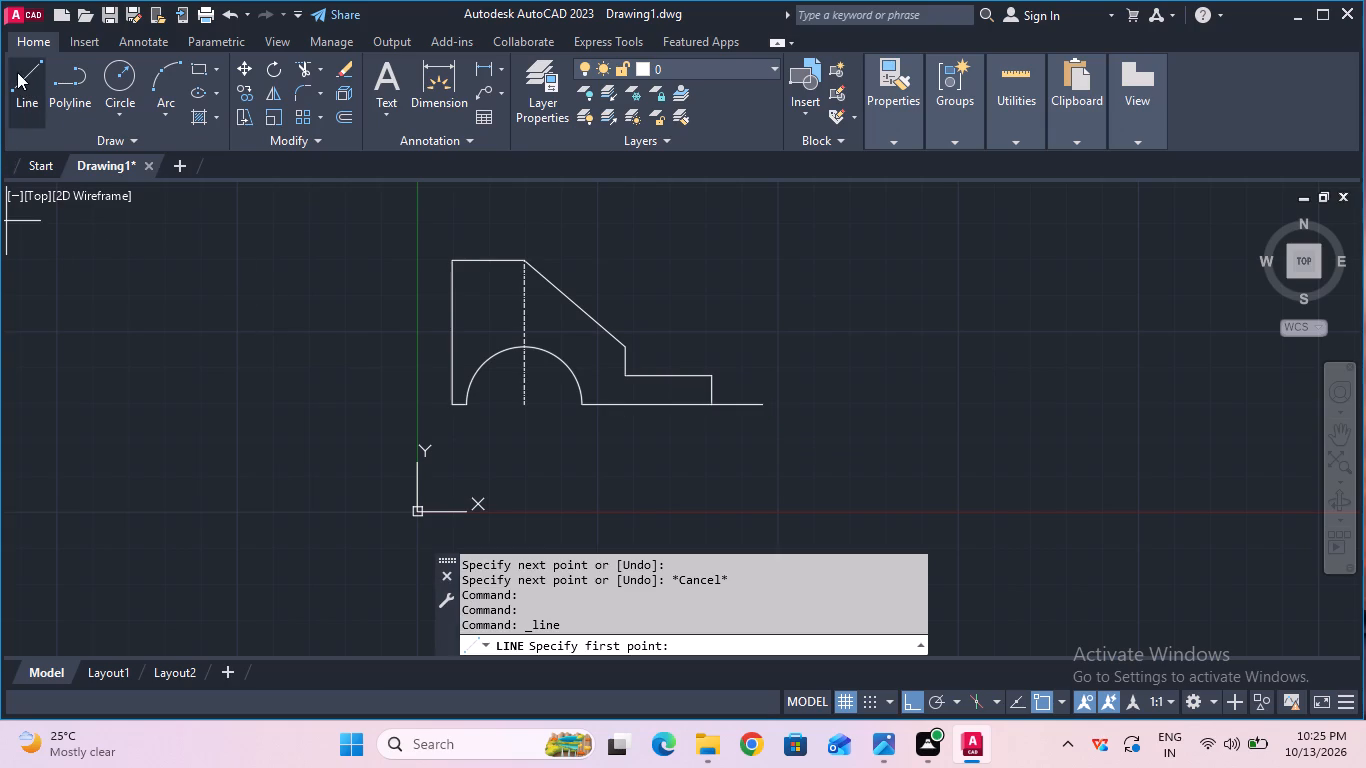
{"action": "left_click", "coordinate": [769, 399]}
{"action": "type", "text": "50"}
{"action": "key", "text": "Return"}
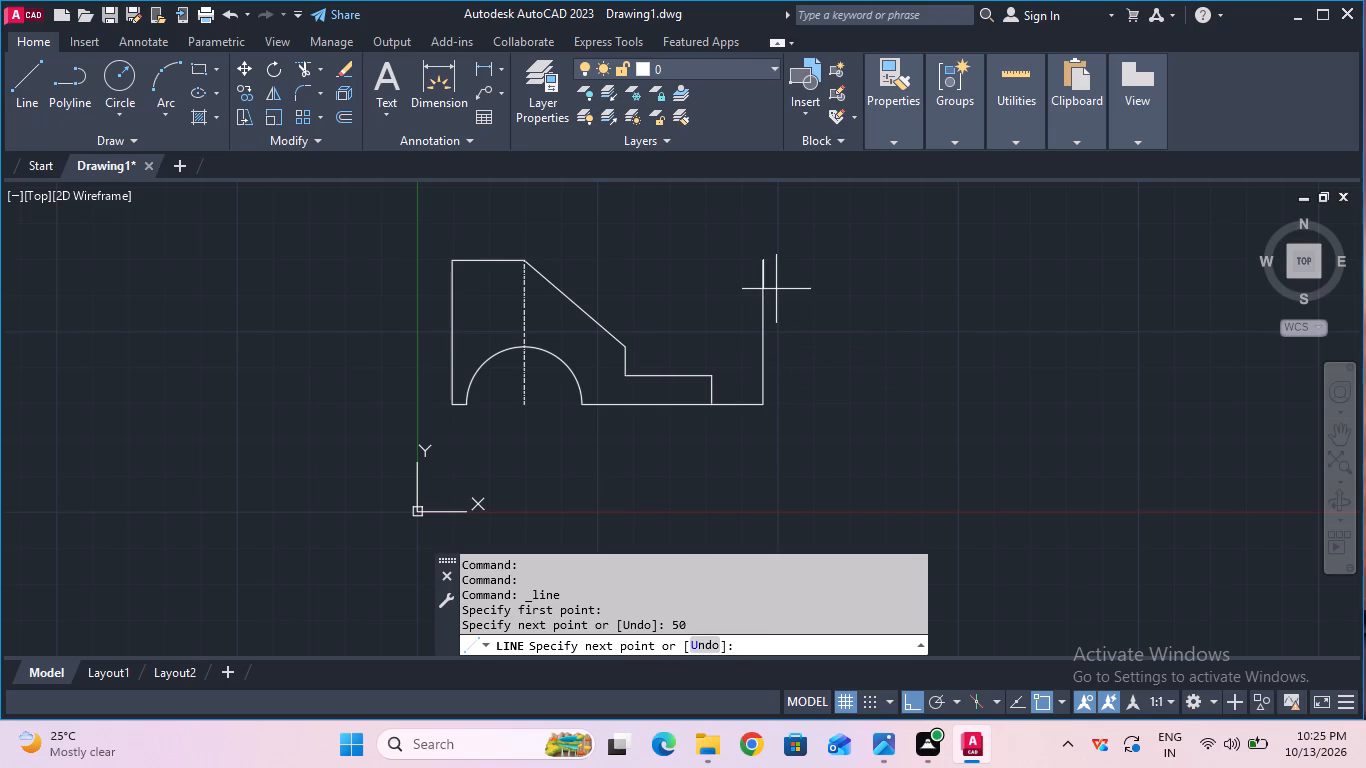
{"action": "key", "text": "Escape"}
Trim away the horizontal spacing line between the front view and the new vertical line.
{"action": "left_click", "coordinate": [297, 70]}
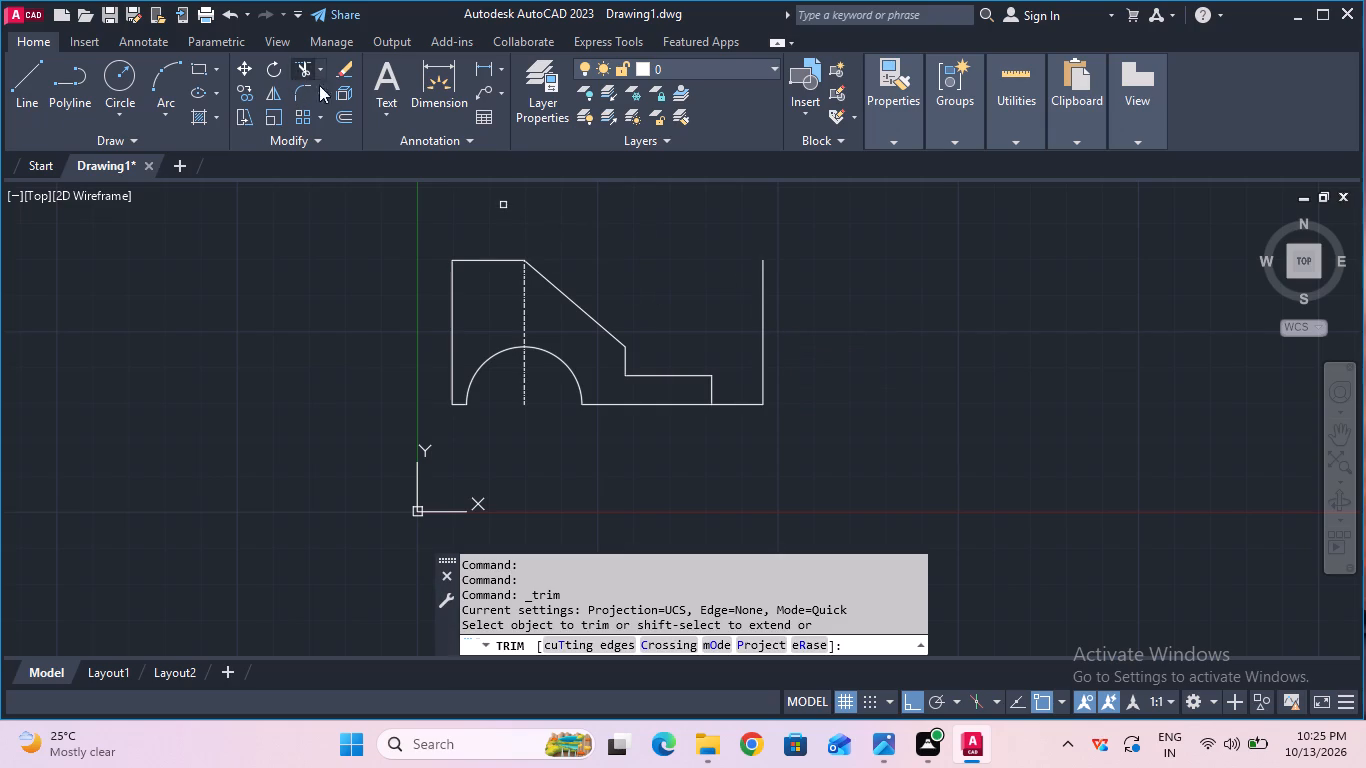
{"action": "left_click_drag", "start_coordinate": [709, 298], "coordinate": [725, 383]}
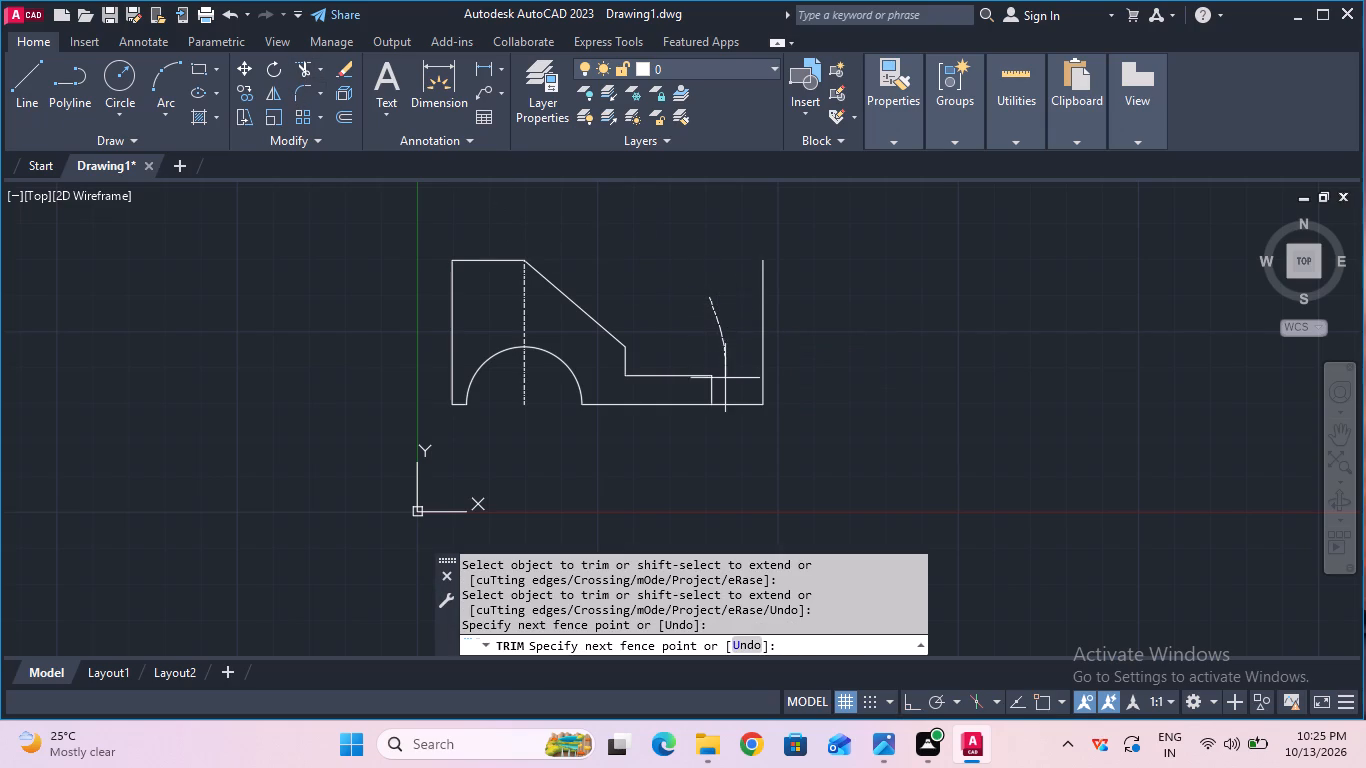
{"action": "left_click_drag", "start_coordinate": [725, 383], "coordinate": [727, 419]}
{"action": "key", "text": "Escape"}
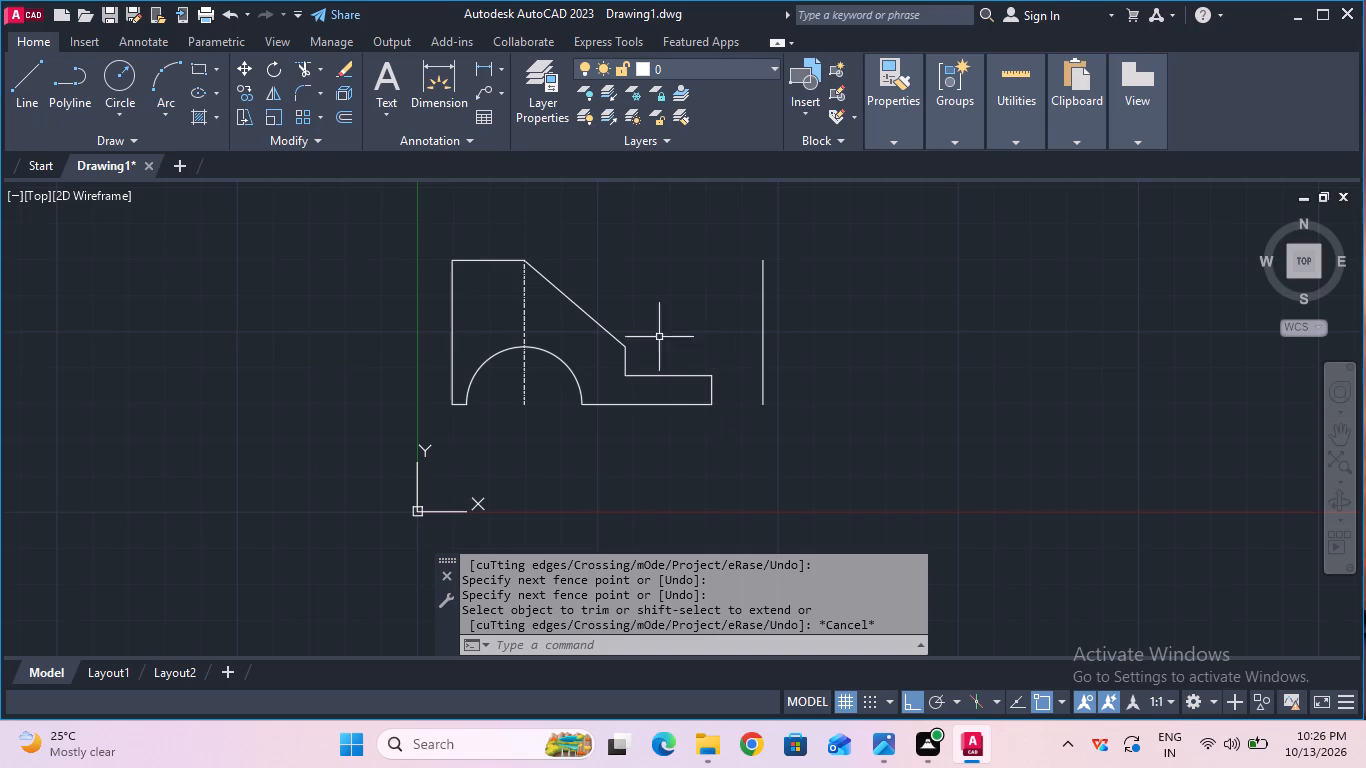
Draw a 12 mm horizontal line to the right from the top of the side view's vertical line.
{"action": "left_click", "coordinate": [44, 96]}
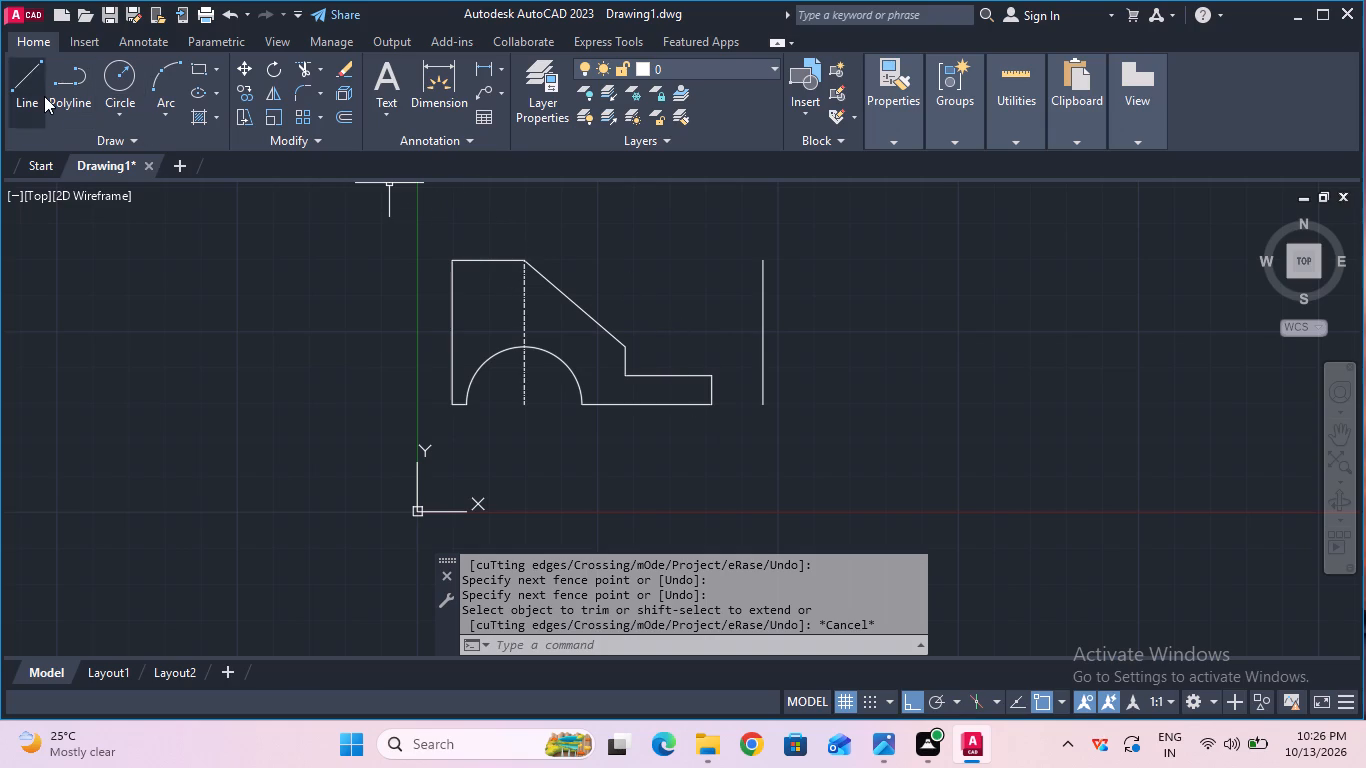
{"action": "left_click", "coordinate": [759, 260]}
{"action": "type", "text": "12"}
{"action": "key", "text": "Return"}
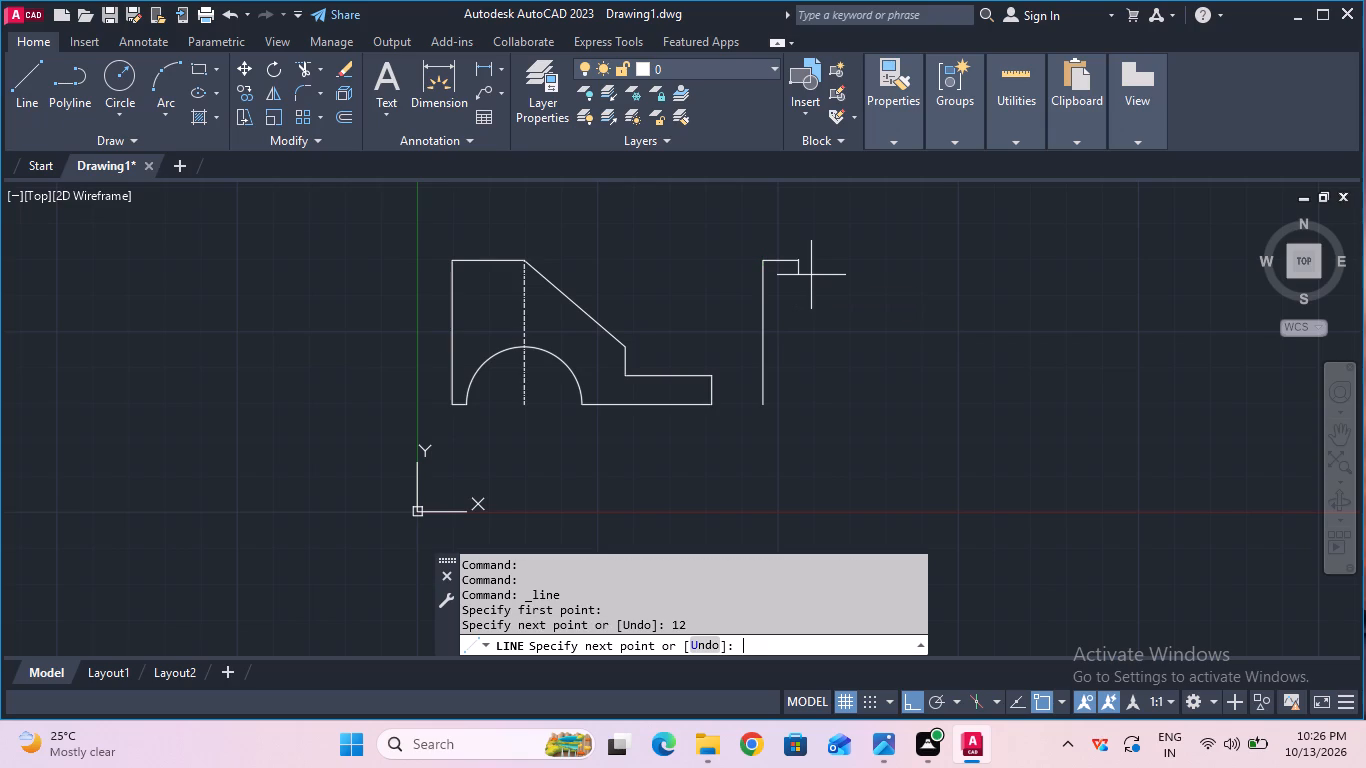
{"action": "key", "text": "Escape"}
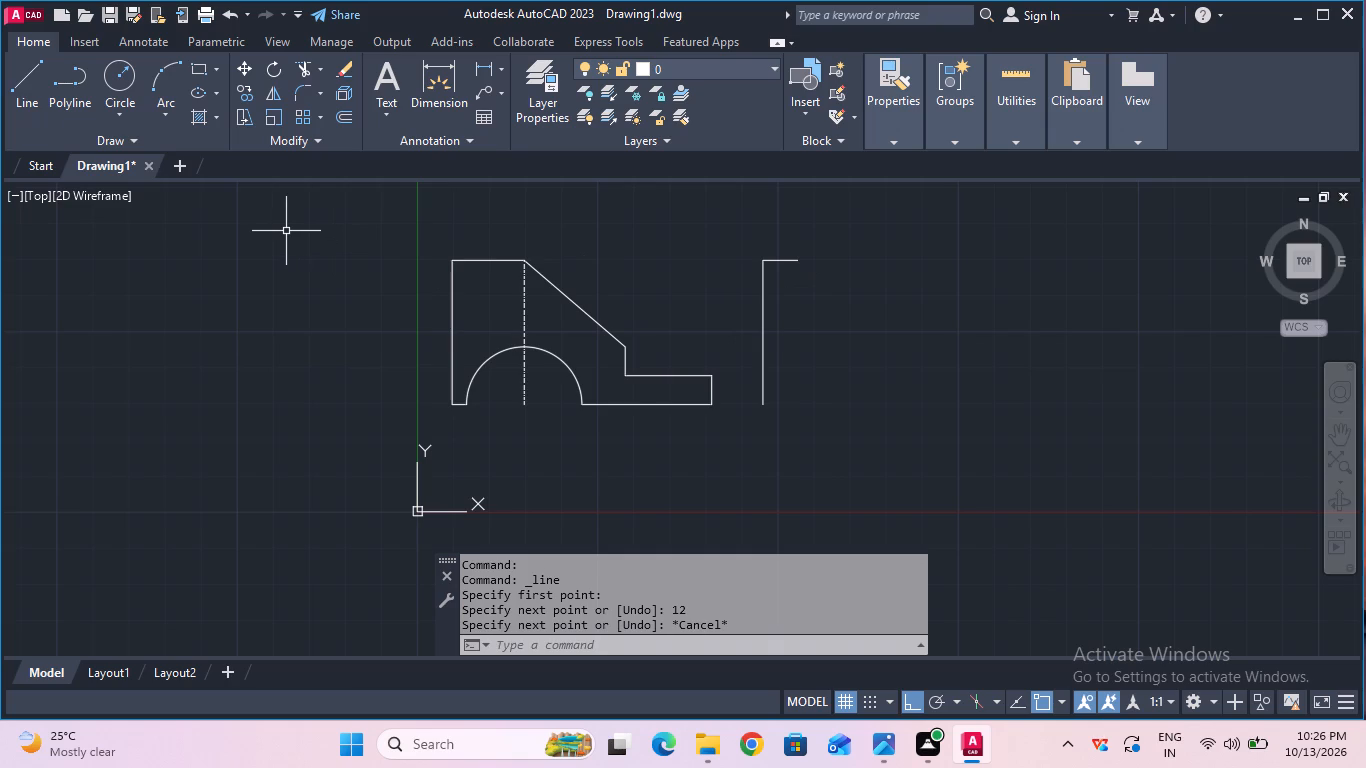
Draw the side view's 50 mm base from the bottom of its left edge, and a 50 mm right edge upward.
{"action": "left_click", "coordinate": [28, 104]}
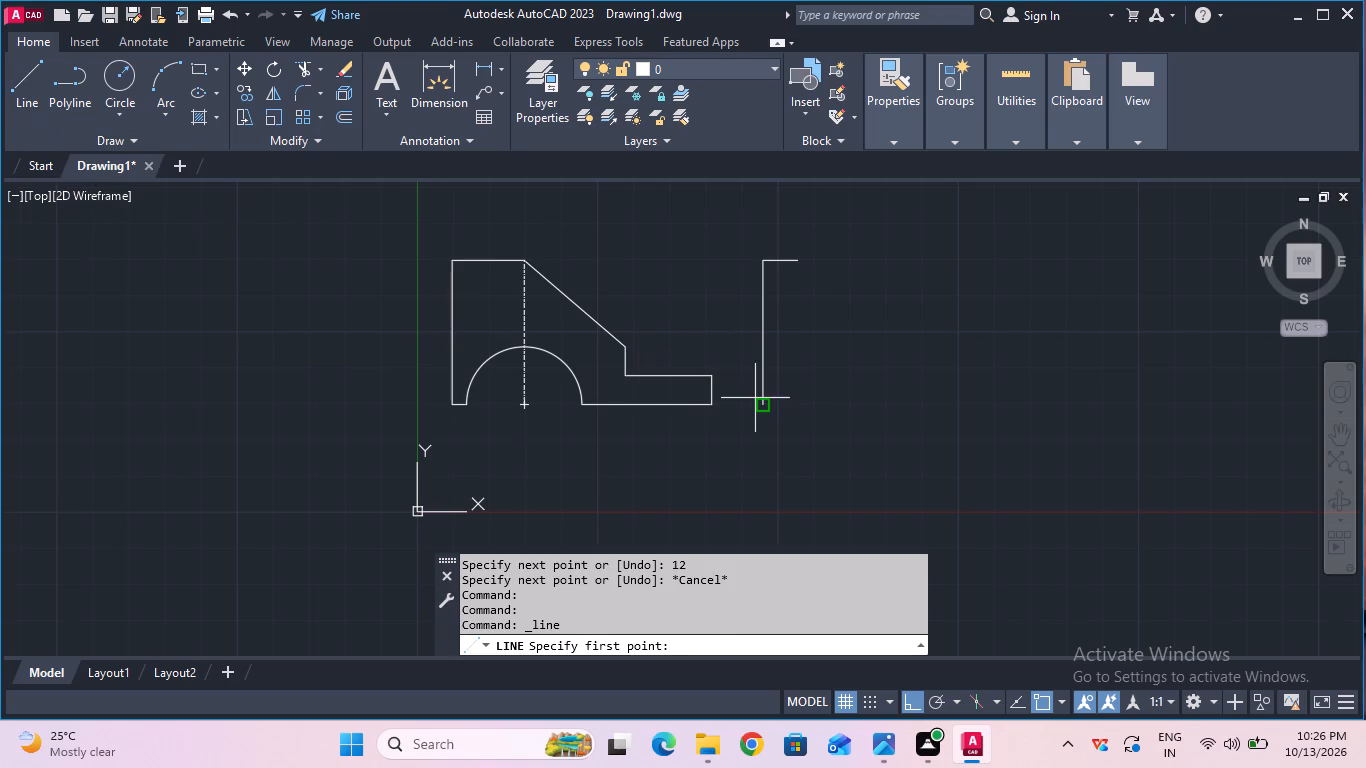
{"action": "left_click", "coordinate": [755, 398]}
{"action": "key", "text": "5"}
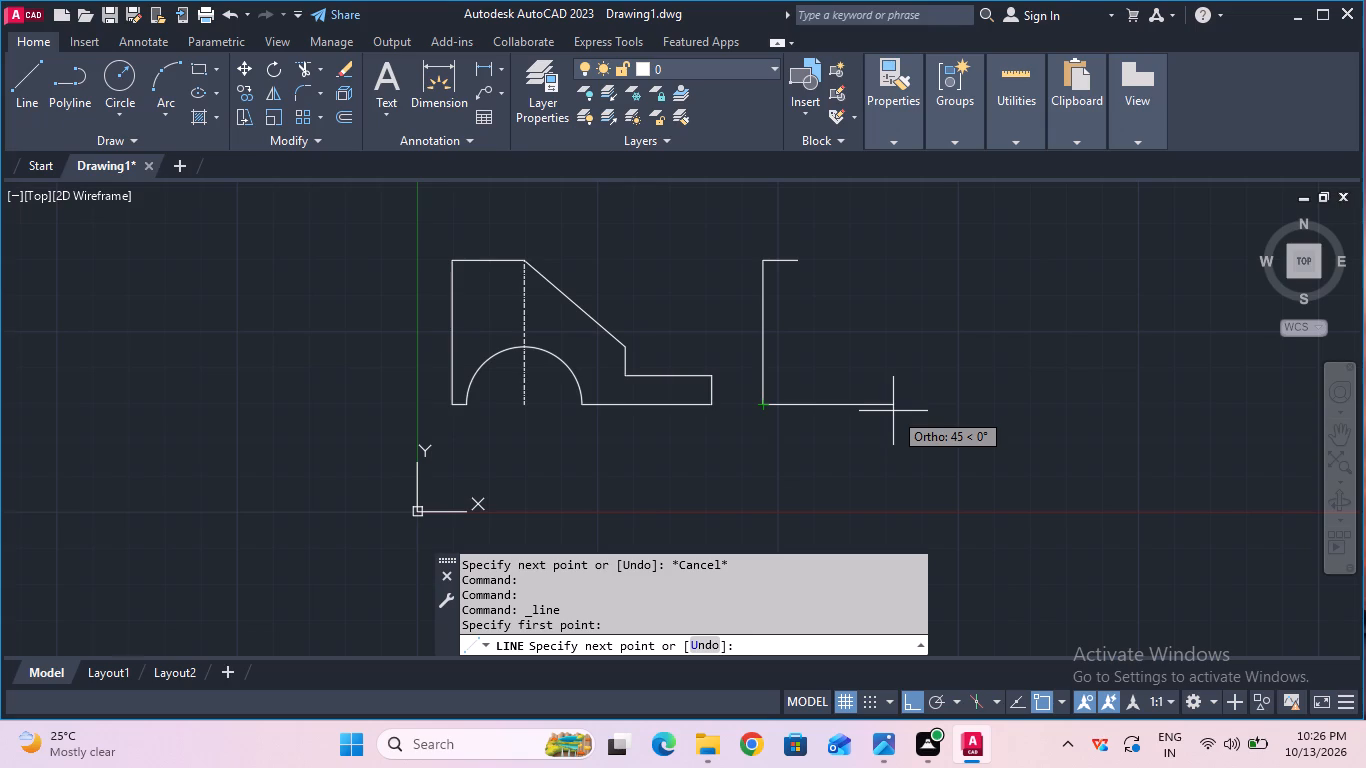
{"action": "key", "text": "0"}
{"action": "key", "text": "Return"}
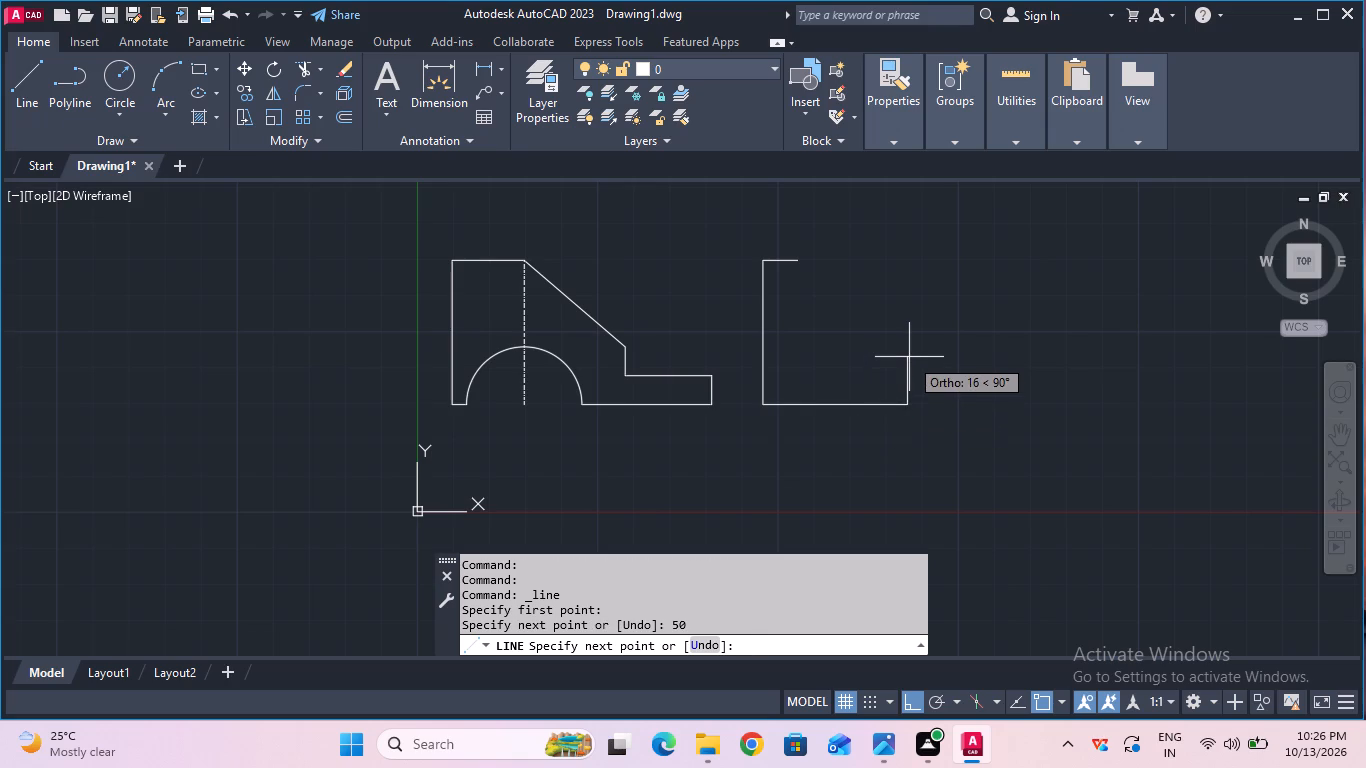
{"action": "type", "text": "50"}
{"action": "key", "text": "Return"}
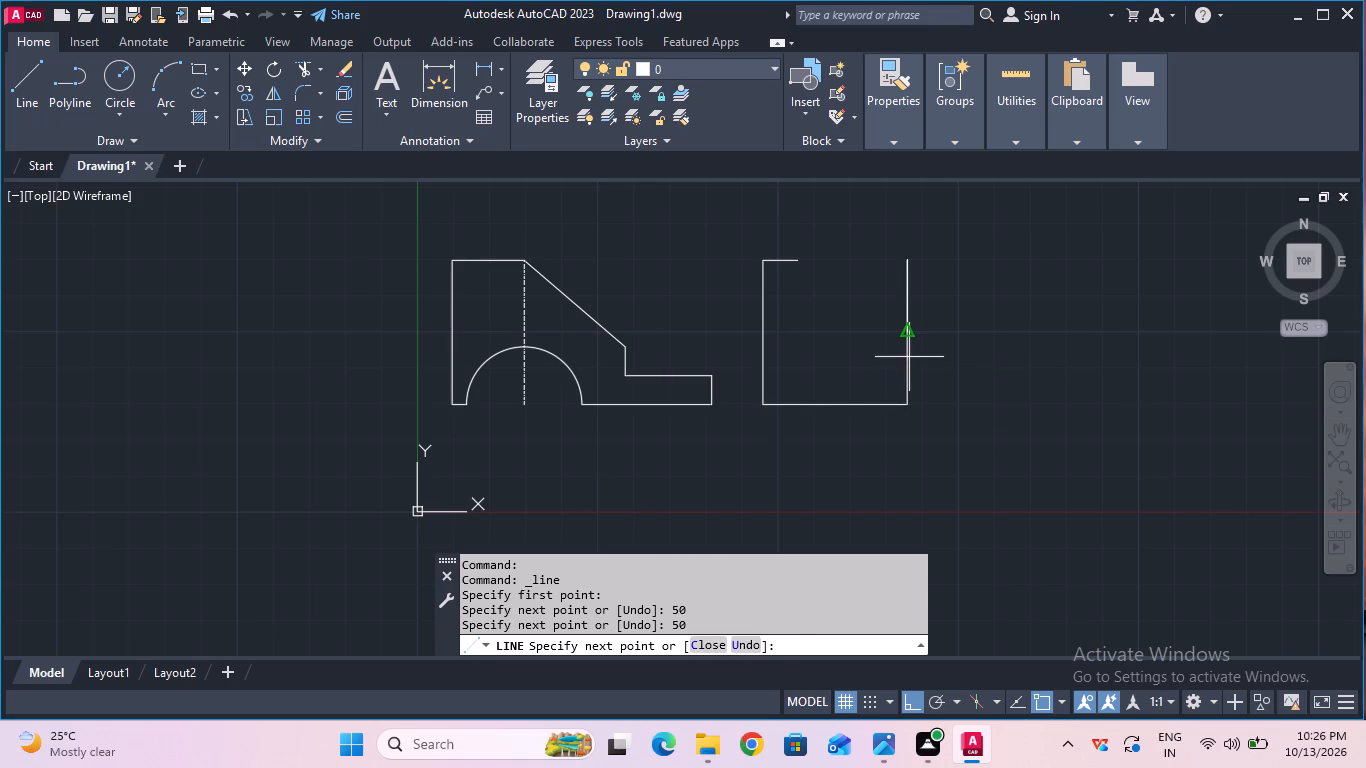
Continue the outline 12 mm left, 20 mm down and 26 mm left, and up to the left top edge's end to close the slot.
{"action": "type", "text": "12"}
{"action": "key", "text": "Return"}
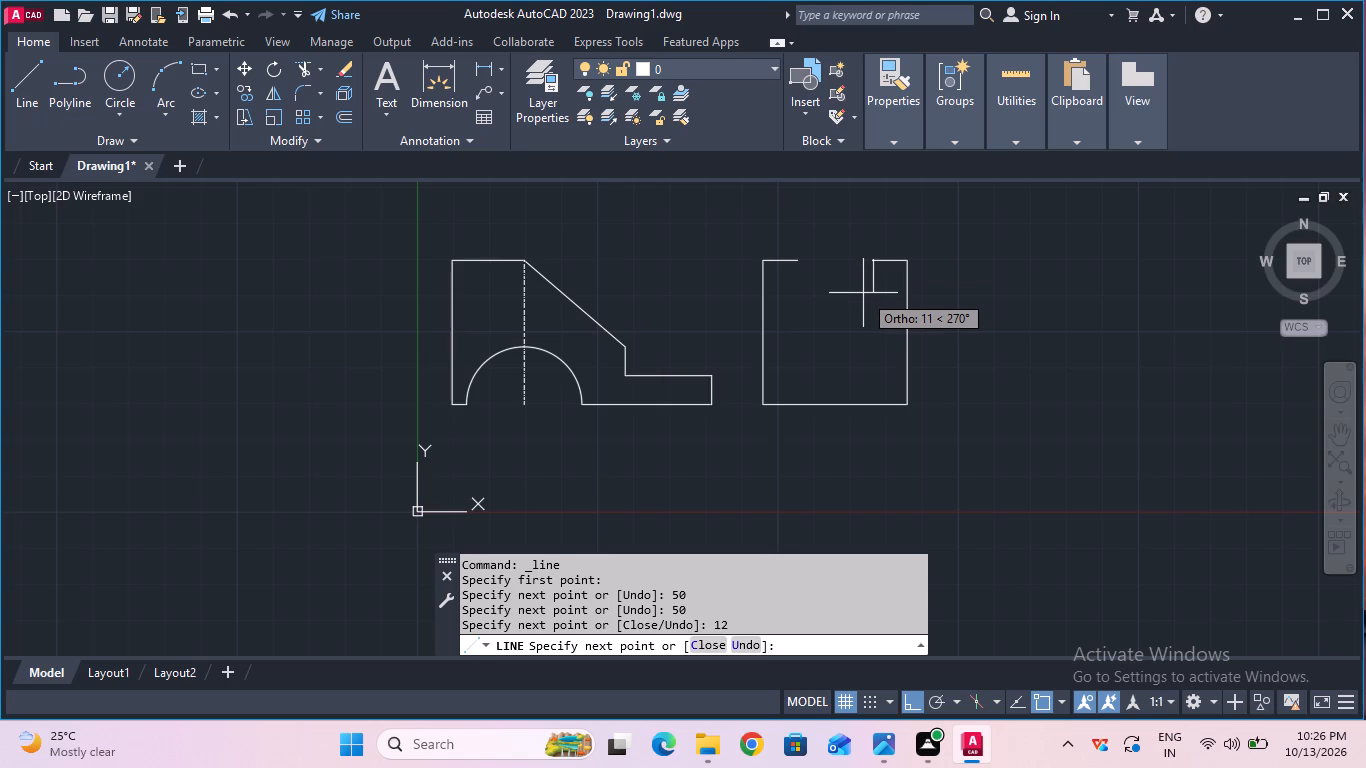
{"action": "type", "text": "20"}
{"action": "key", "text": "Return"}
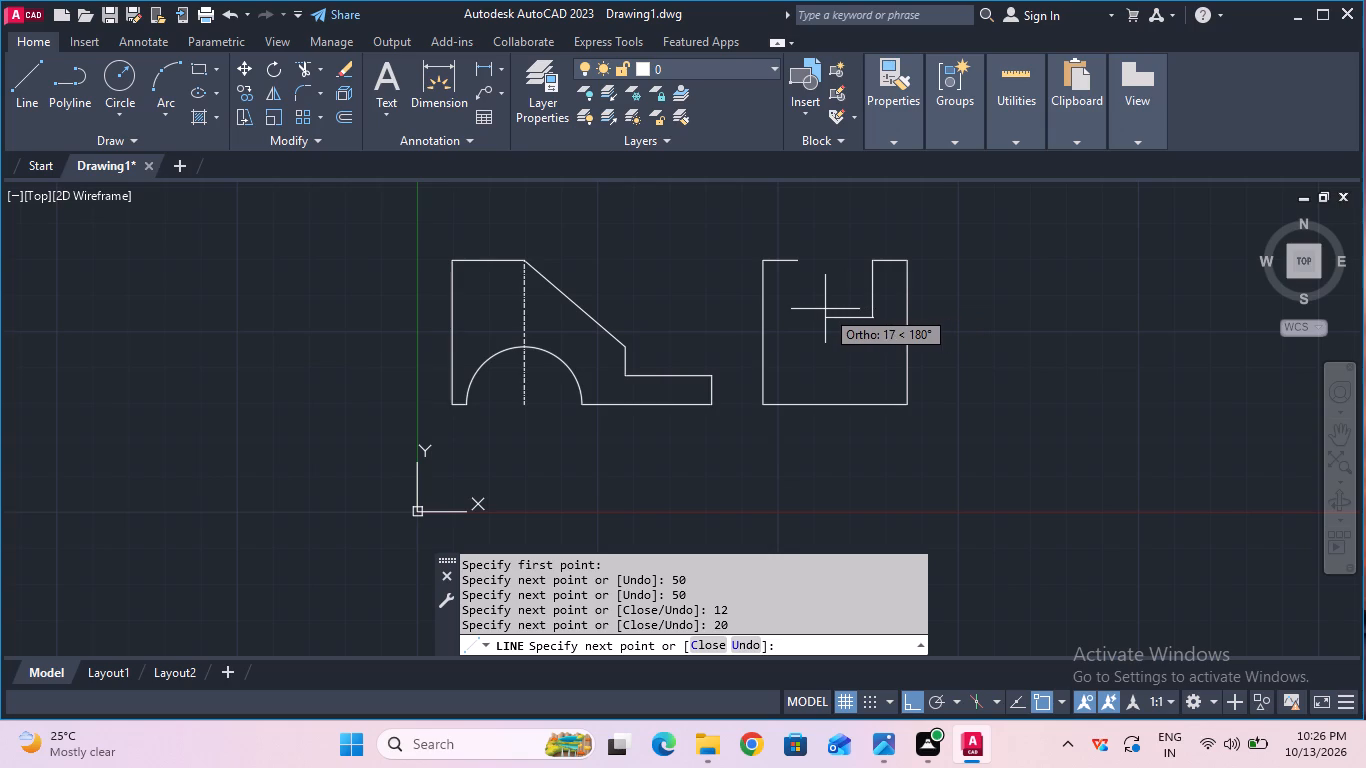
{"action": "type", "text": "26"}
{"action": "key", "text": "Return"}
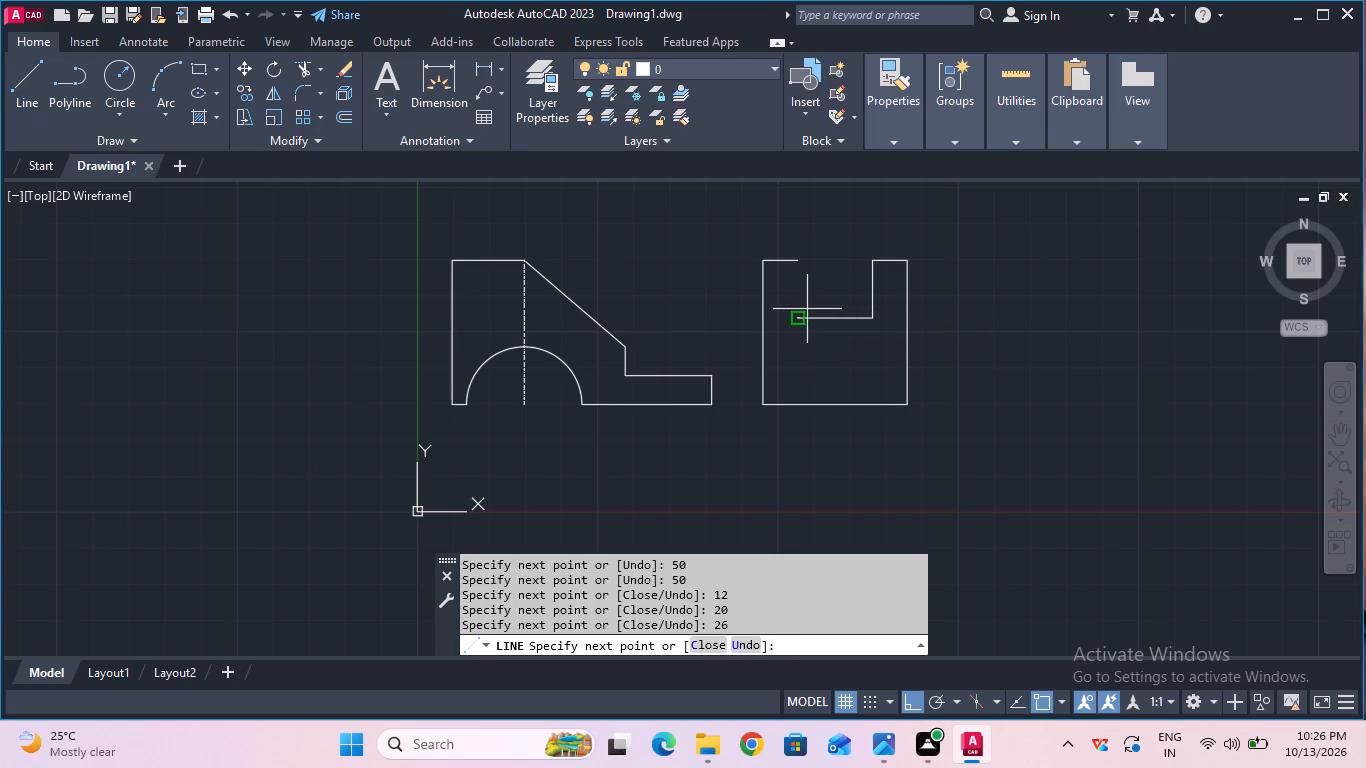
{"action": "left_click", "coordinate": [795, 265]}
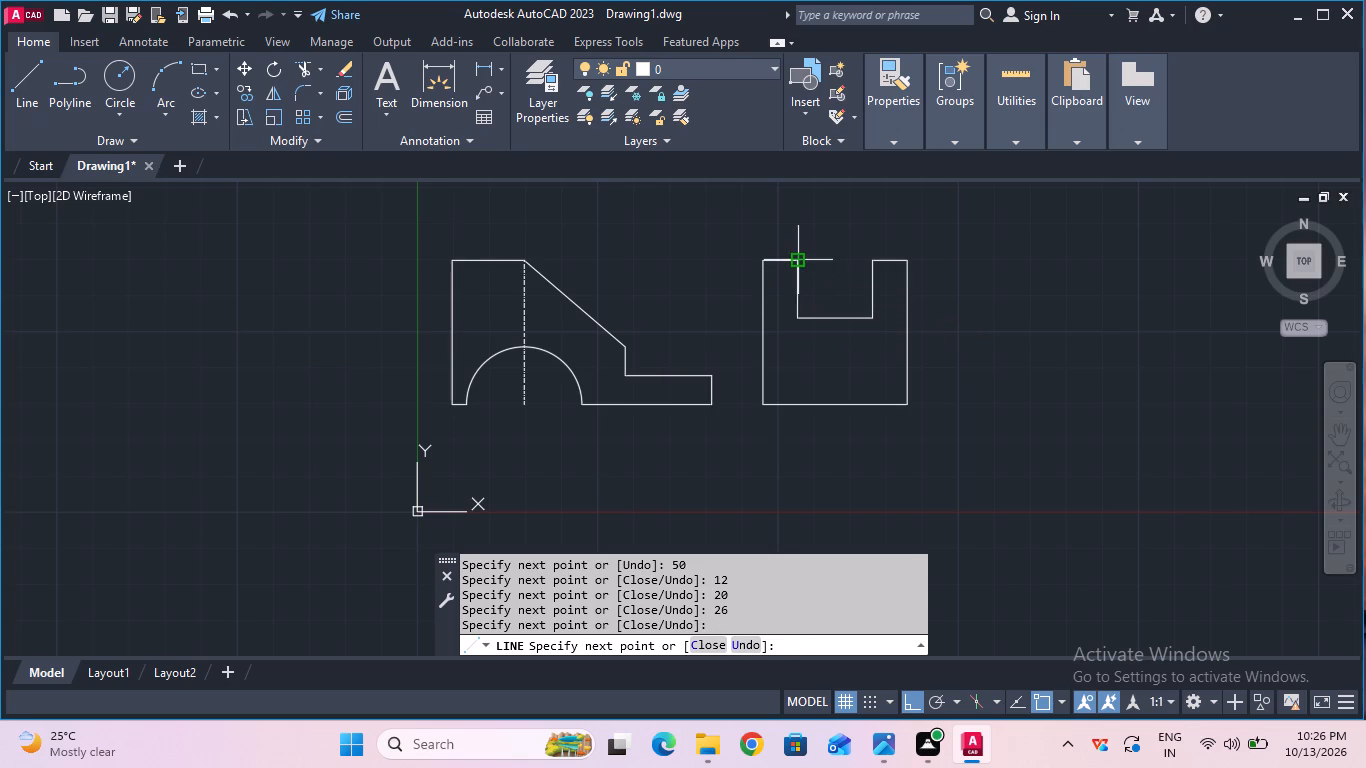
{"action": "key", "text": "Escape"}
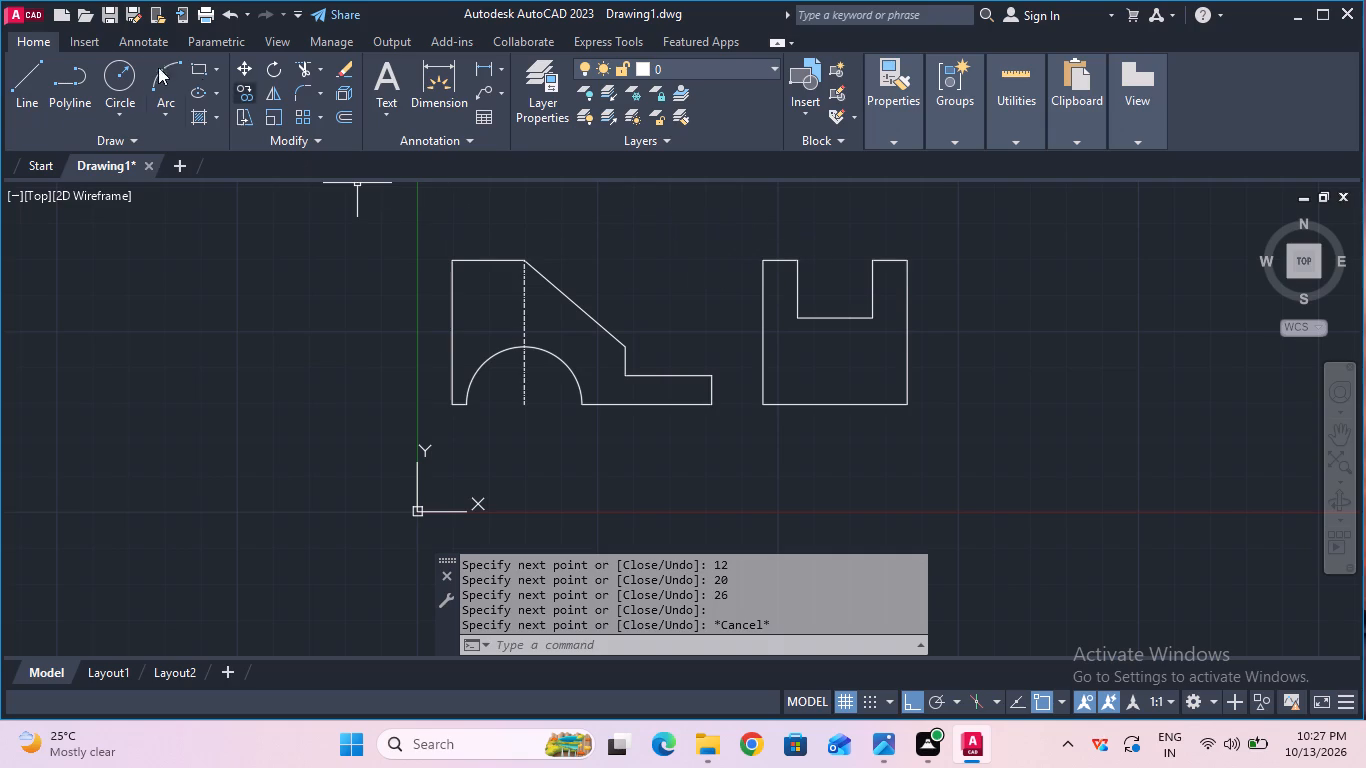
Project a horizontal line from the slope's lower end to the side view's right edge, and trim the part between the views.
{"action": "left_click", "coordinate": [13, 76]}
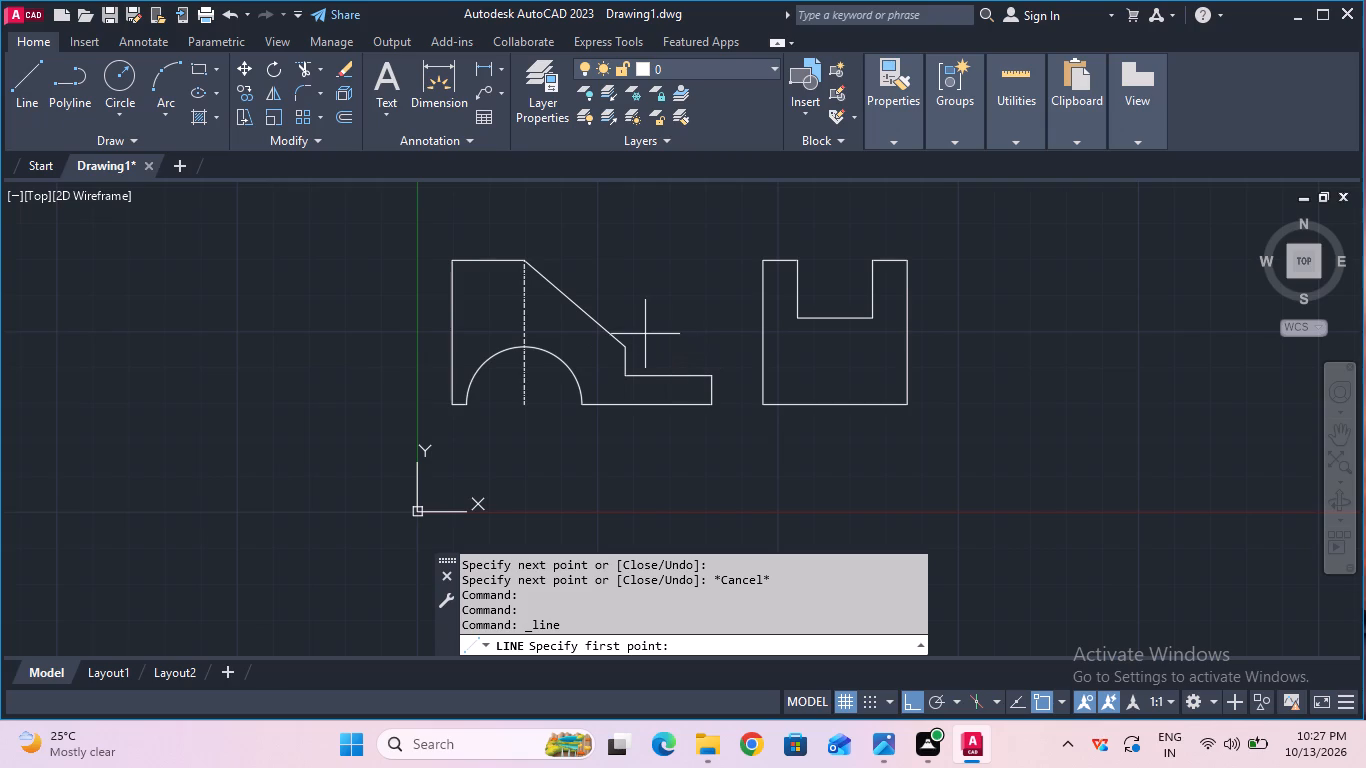
{"action": "left_click", "coordinate": [630, 345]}
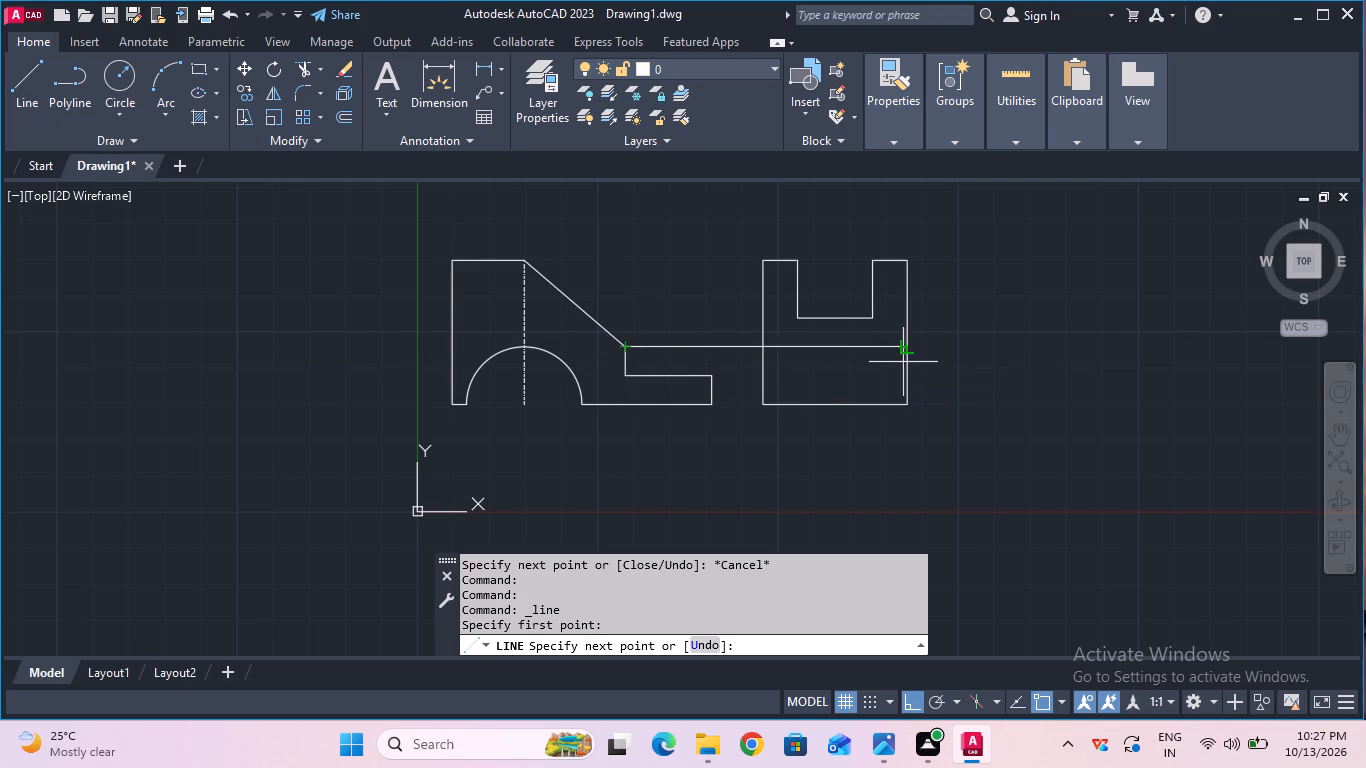
{"action": "left_click", "coordinate": [915, 347]}
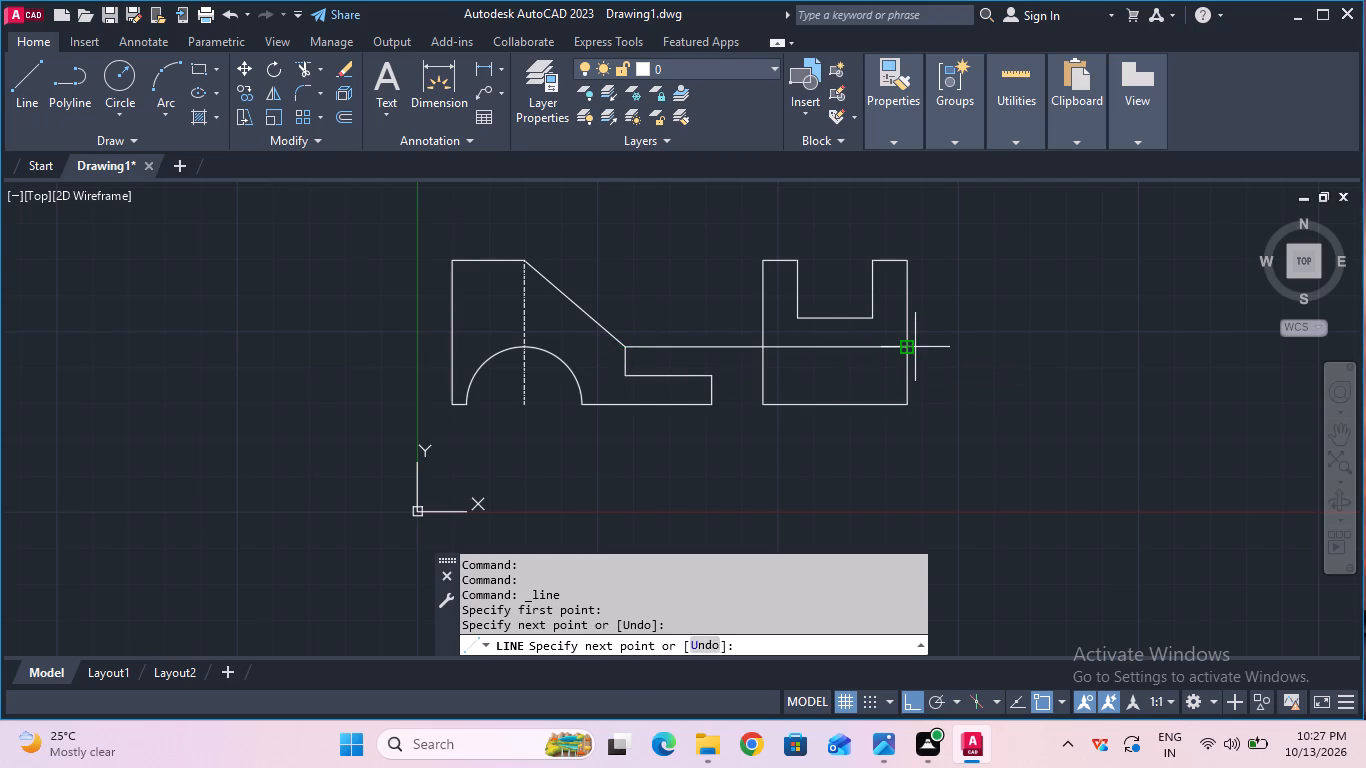
{"action": "key", "text": "Escape"}
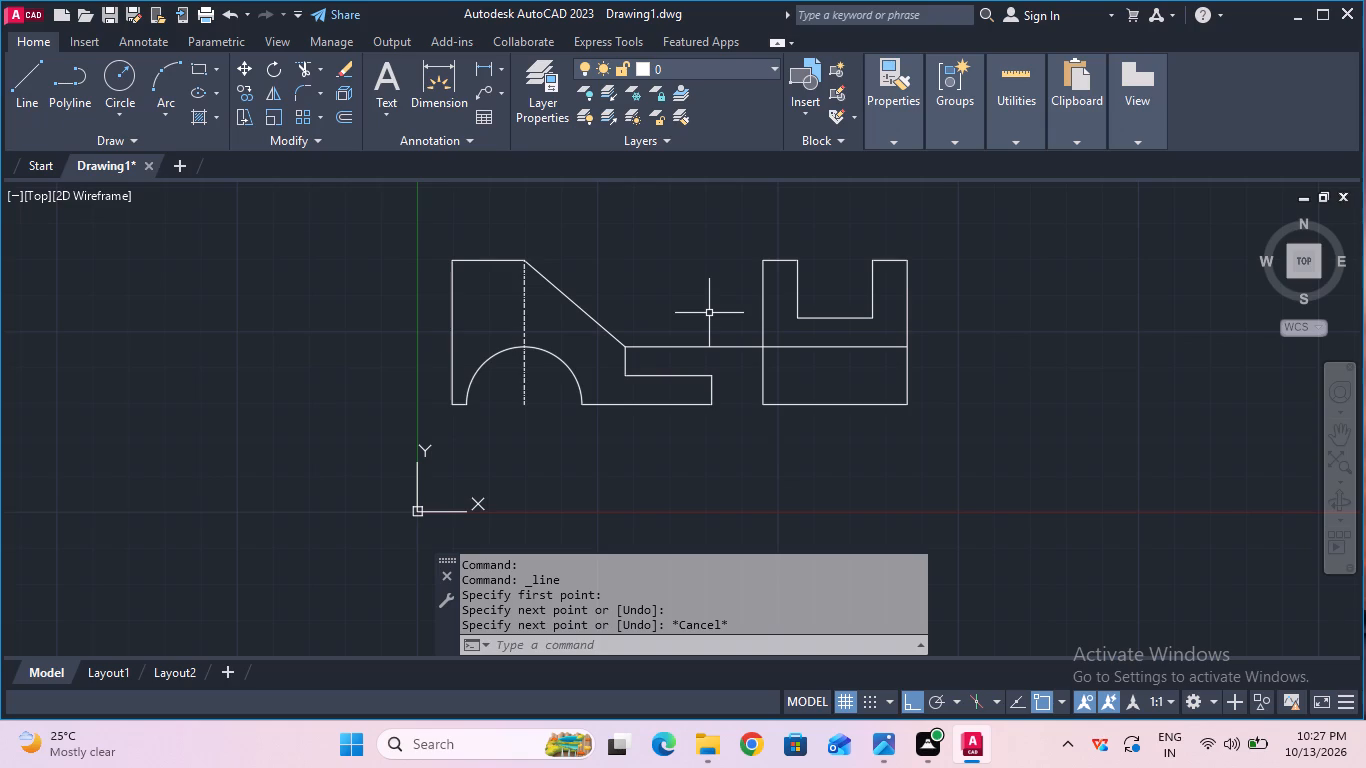
{"action": "left_click", "coordinate": [303, 65]}
{"action": "left_click_drag", "start_coordinate": [691, 288], "coordinate": [724, 325]}
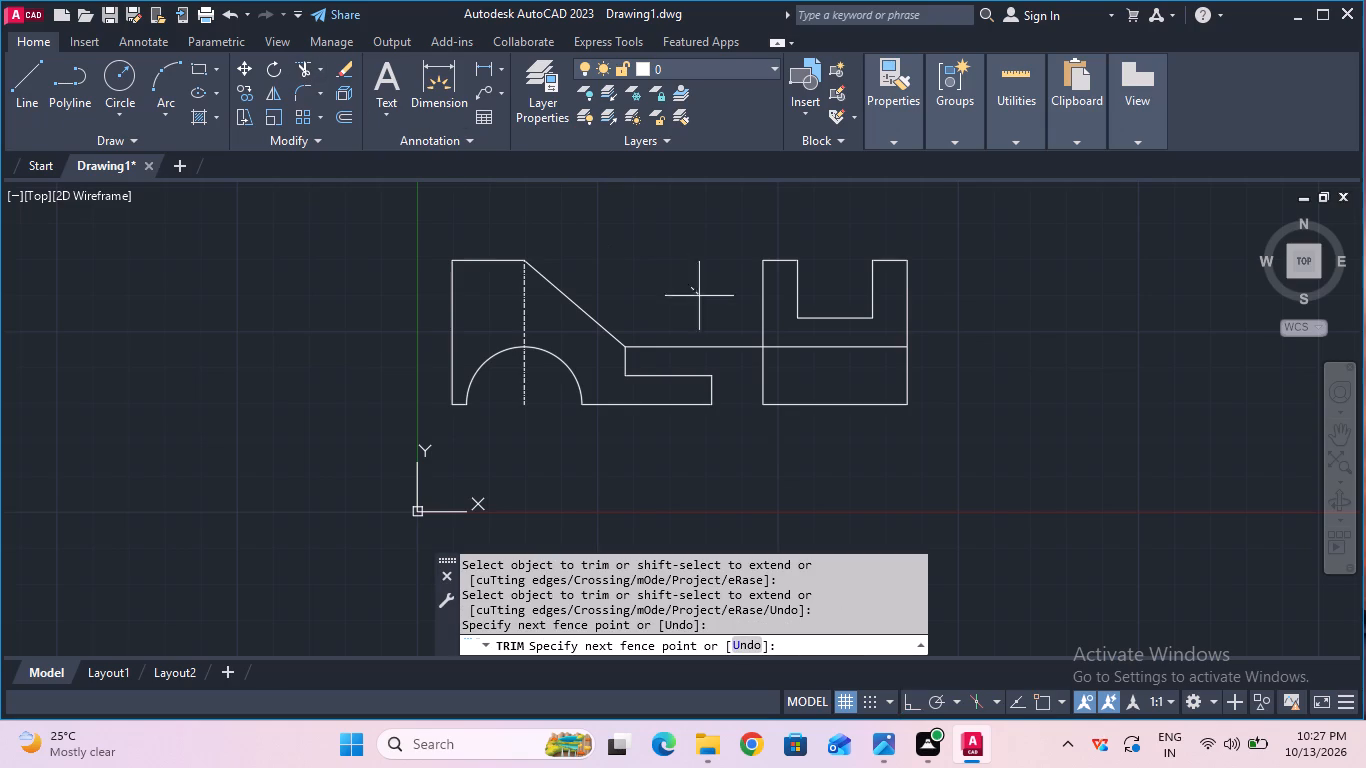
{"action": "left_click_drag", "start_coordinate": [724, 325], "coordinate": [734, 358]}
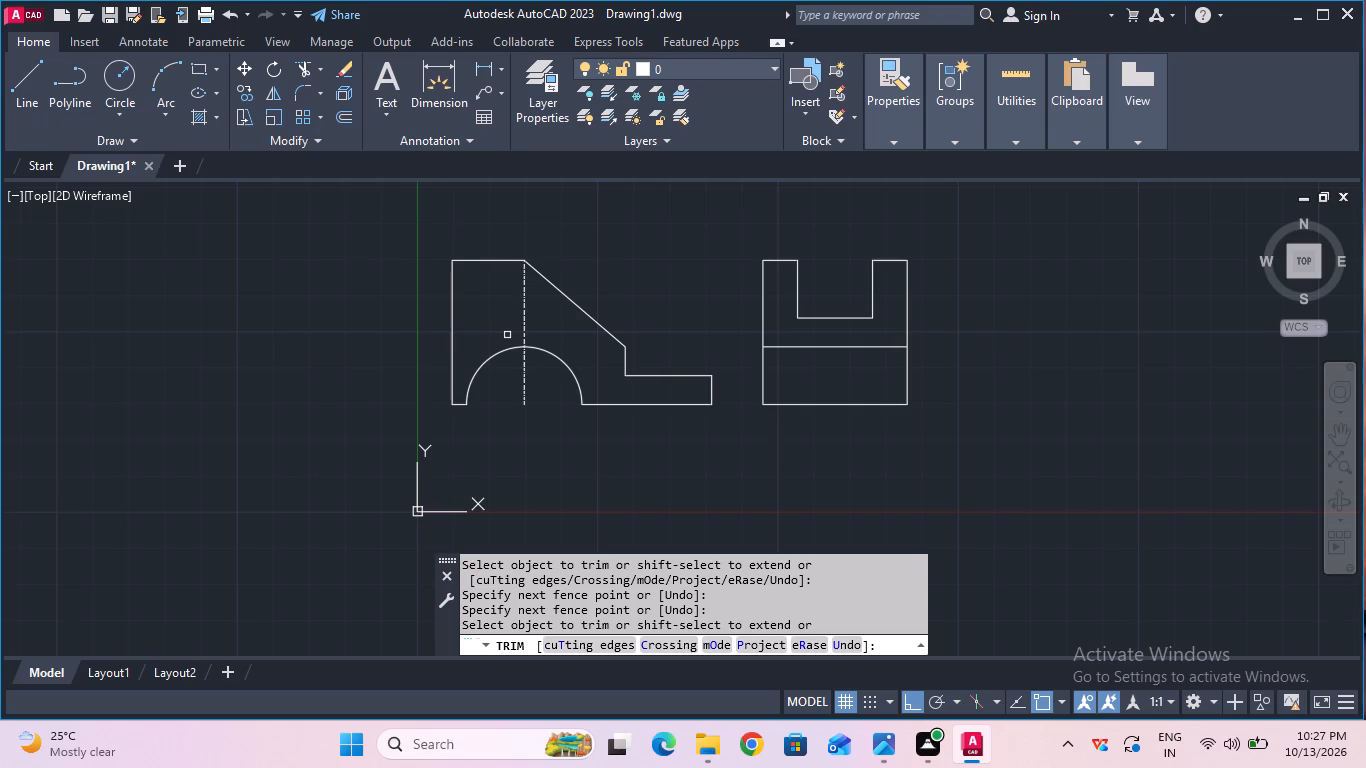
{"action": "key", "text": "Escape"}
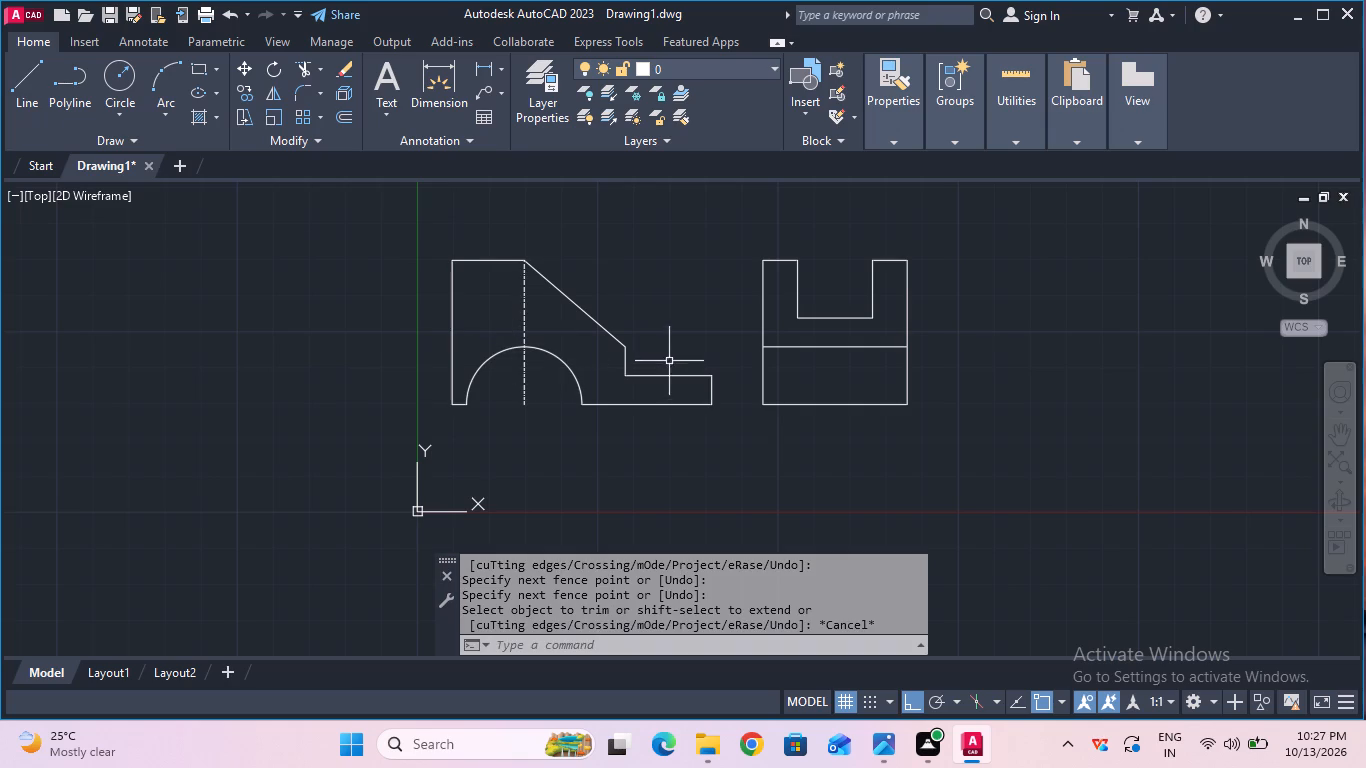
Project a horizontal line from the front view's low step top to the side view's right edge, and trim the part between the views.
{"action": "left_click", "coordinate": [21, 86]}
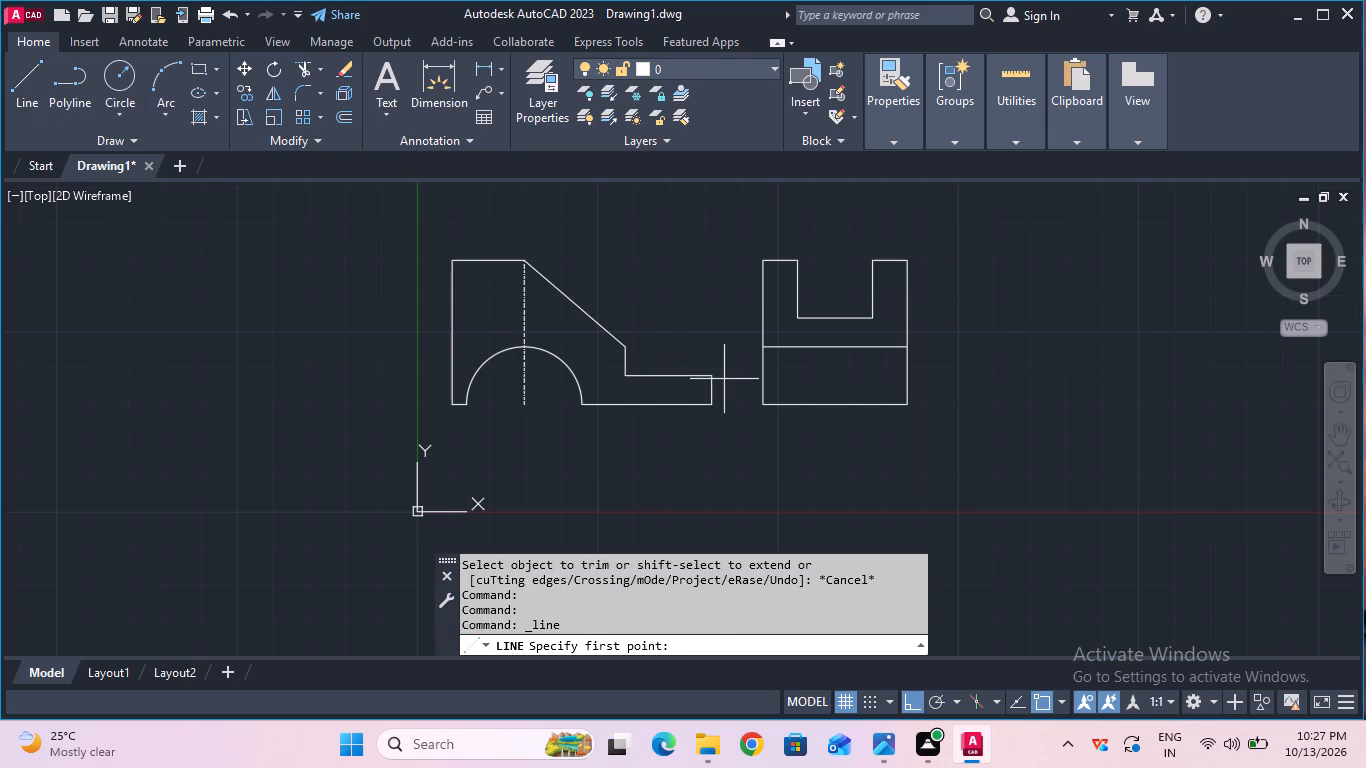
{"action": "left_click", "coordinate": [712, 374]}
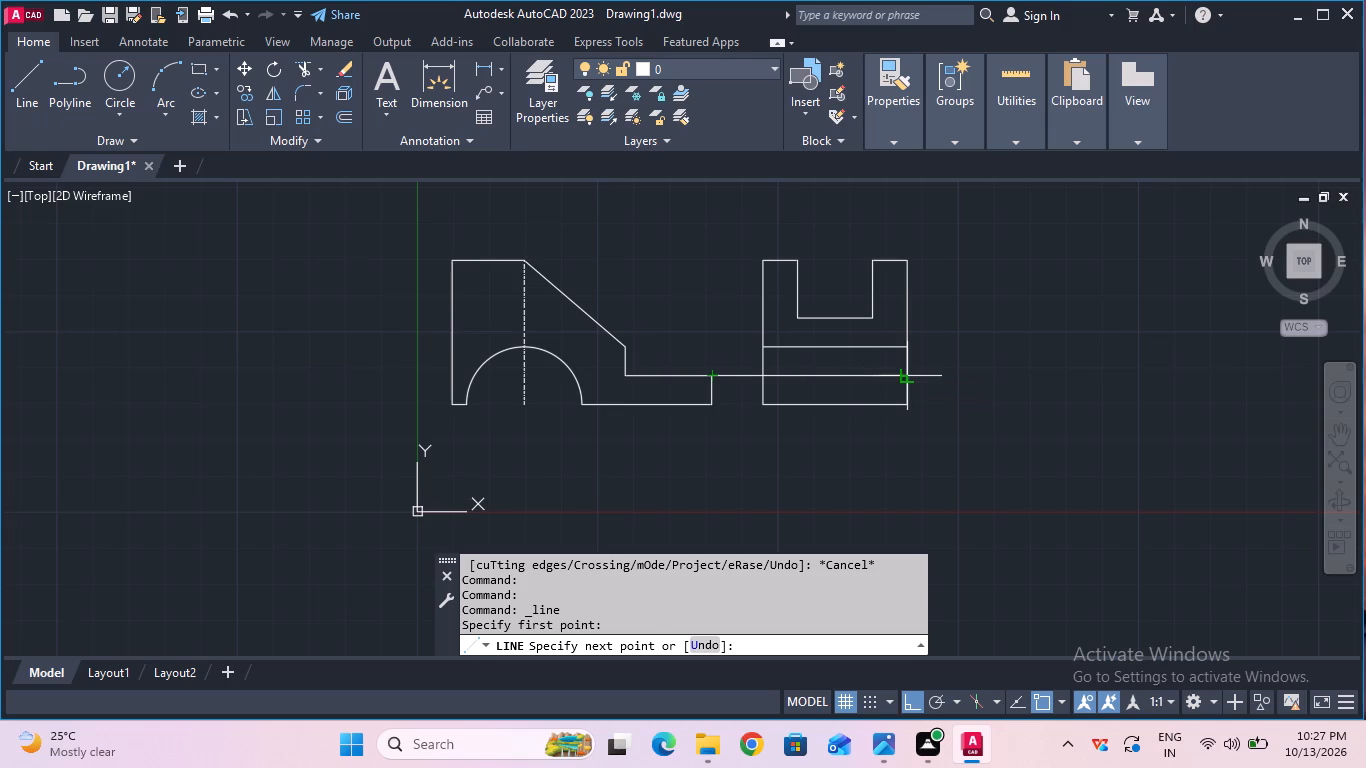
{"action": "left_click", "coordinate": [905, 370]}
{"action": "key", "text": "Escape"}
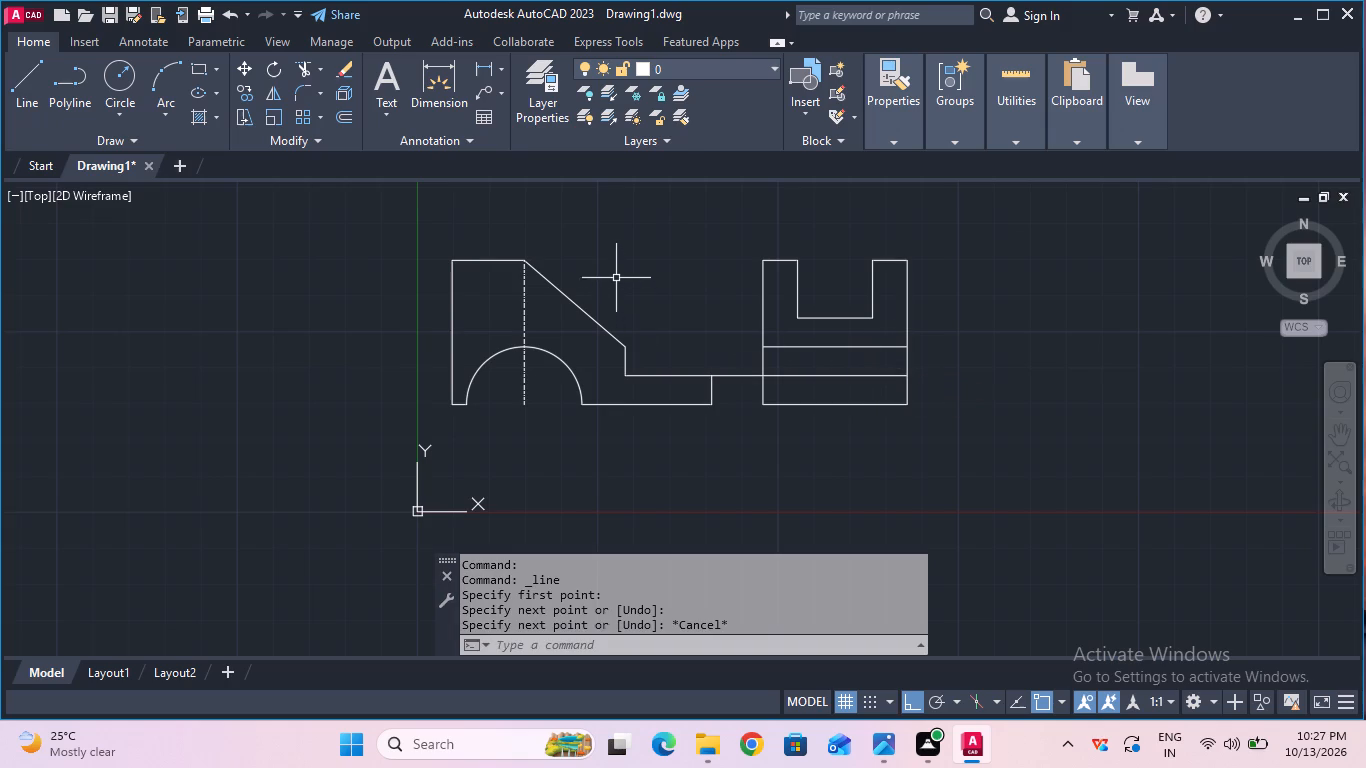
{"action": "left_click", "coordinate": [301, 77]}
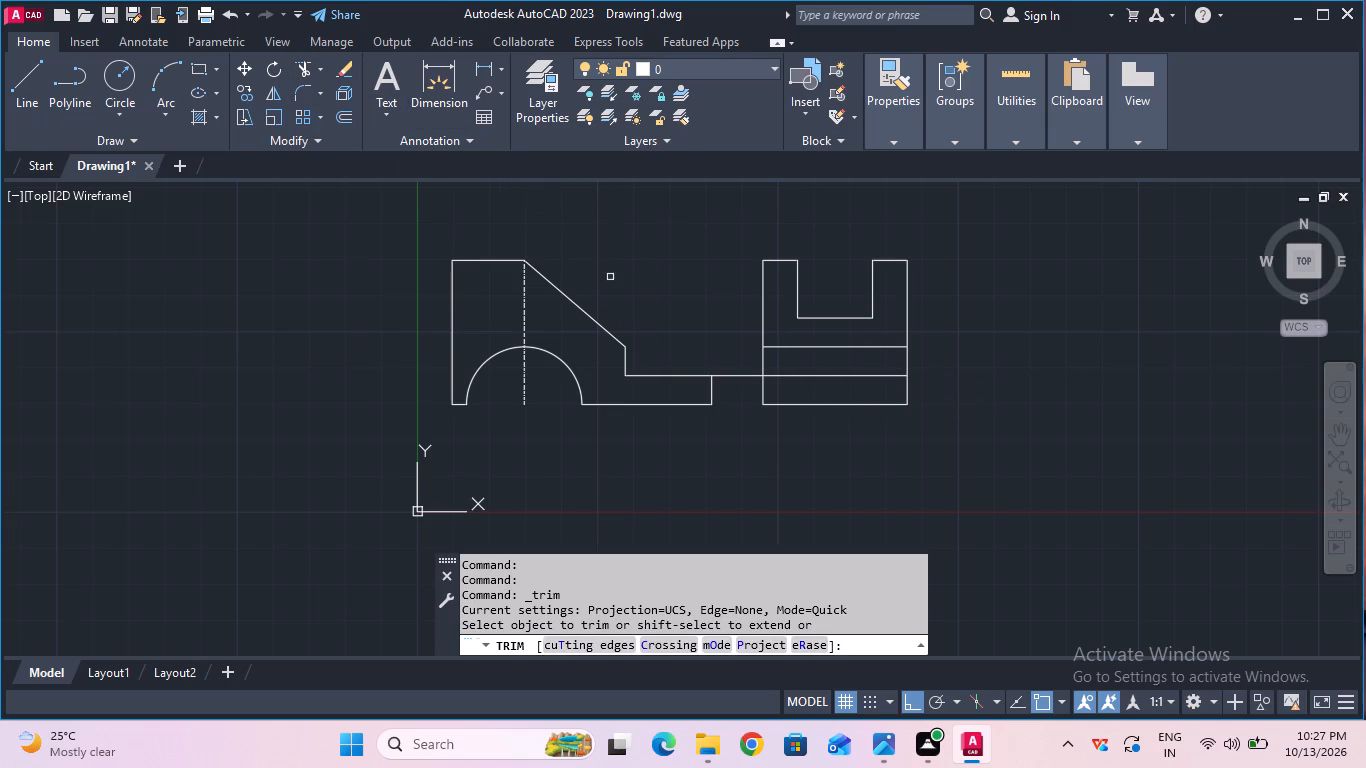
{"action": "left_click_drag", "start_coordinate": [746, 338], "coordinate": [740, 383]}
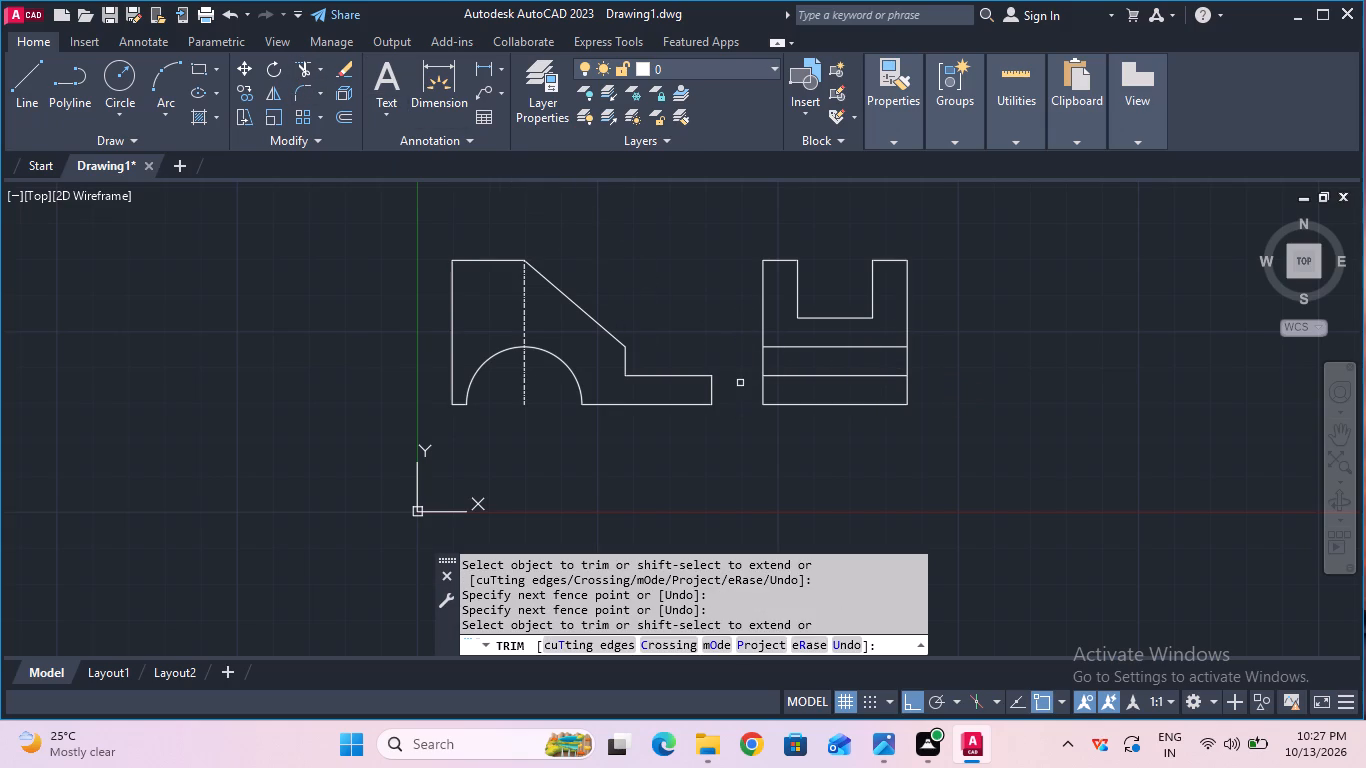
{"action": "key", "text": "Escape"}
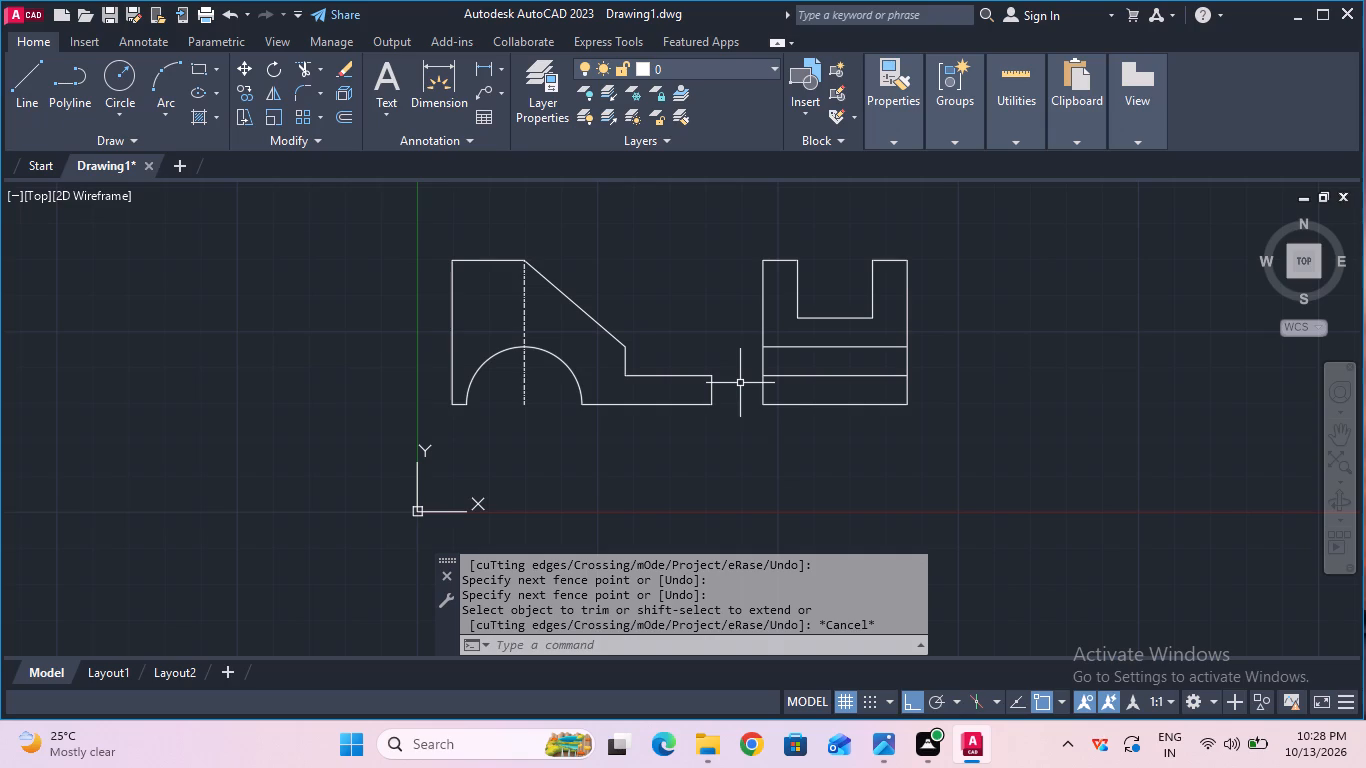
Draw a vertical construction line upward from the front view's top left corner to locate the top view.
{"action": "middle_click_drag", "start_coordinate": [700, 274], "coordinate": [651, 415]}
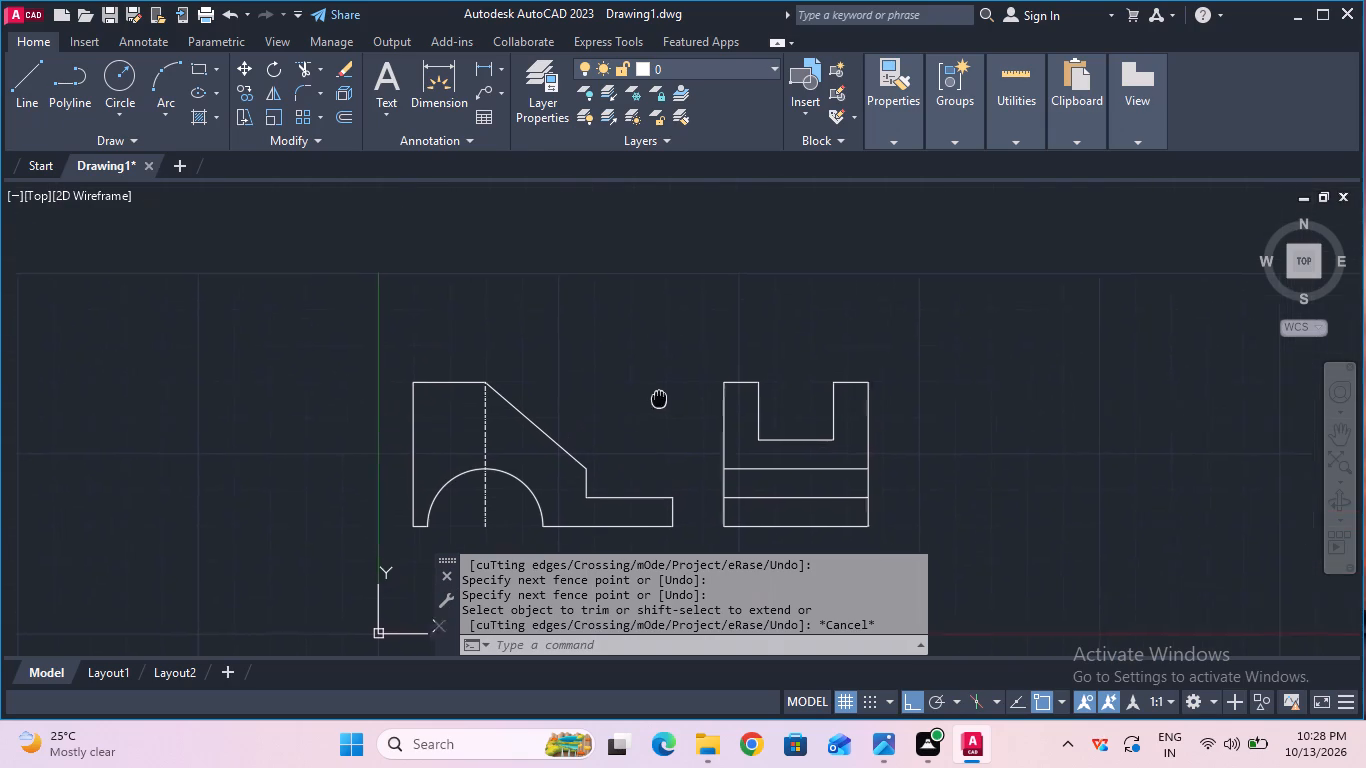
{"action": "middle_click_drag", "start_coordinate": [651, 415], "coordinate": [627, 452]}
{"action": "scroll", "coordinate": [615, 401], "scroll_direction": "up", "scroll_amount": 1}
{"action": "scroll", "coordinate": [611, 383], "scroll_direction": "down", "scroll_amount": 1}
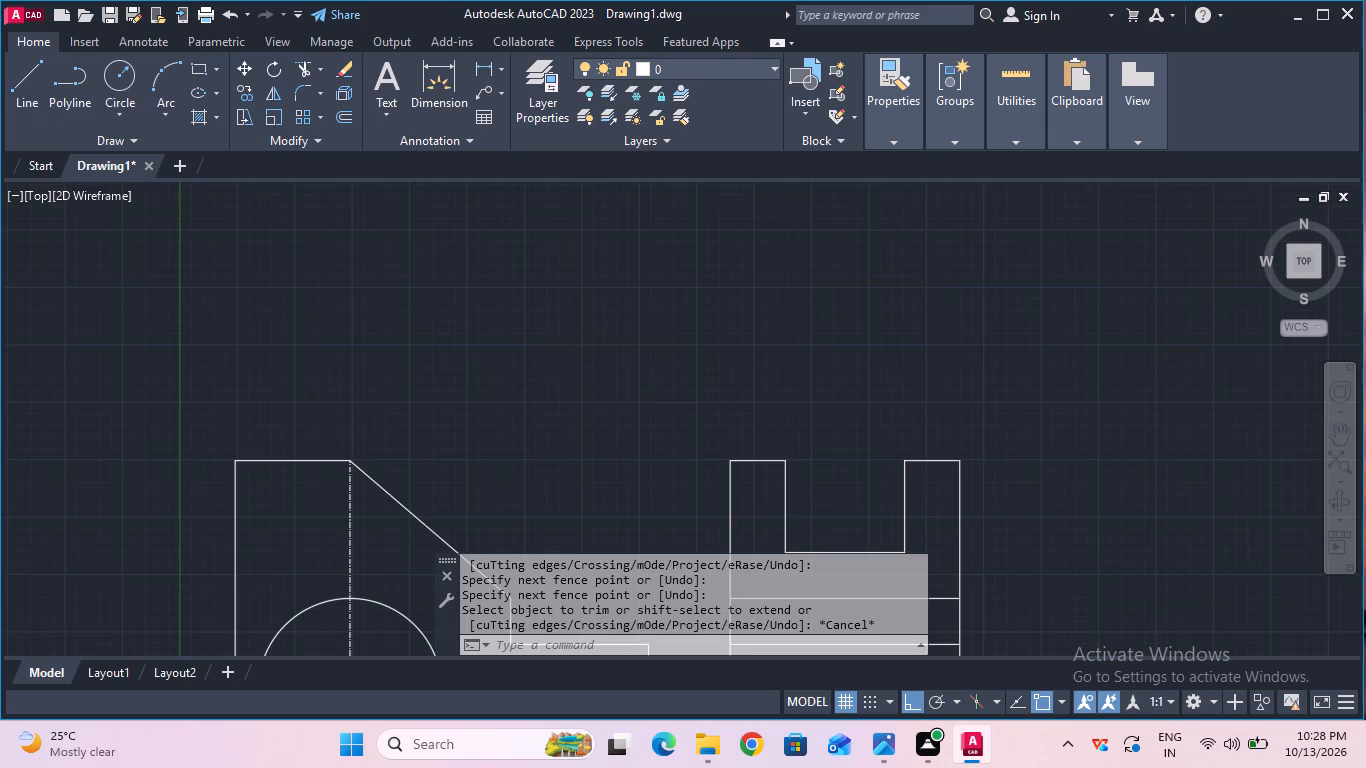
{"action": "scroll", "coordinate": [609, 383], "scroll_direction": "down", "scroll_amount": 1}
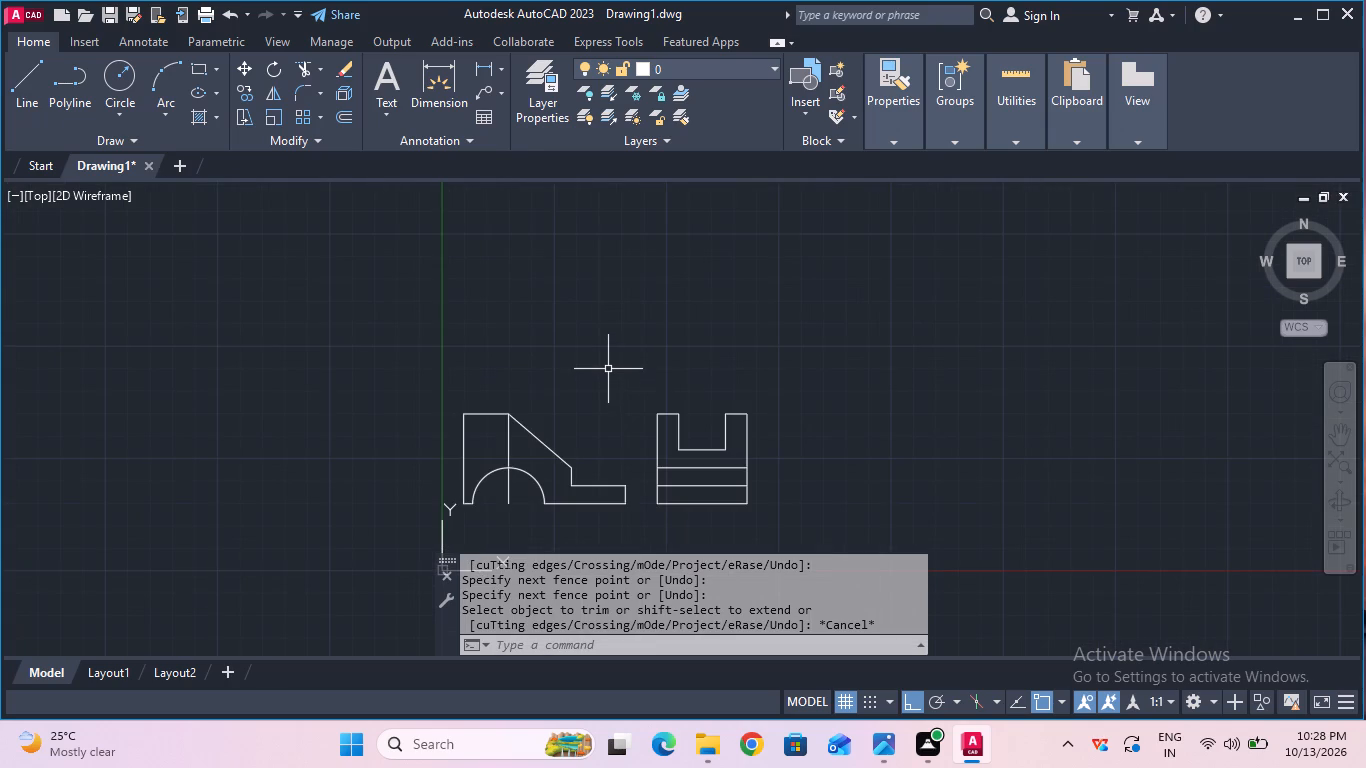
{"action": "left_click", "coordinate": [39, 83]}
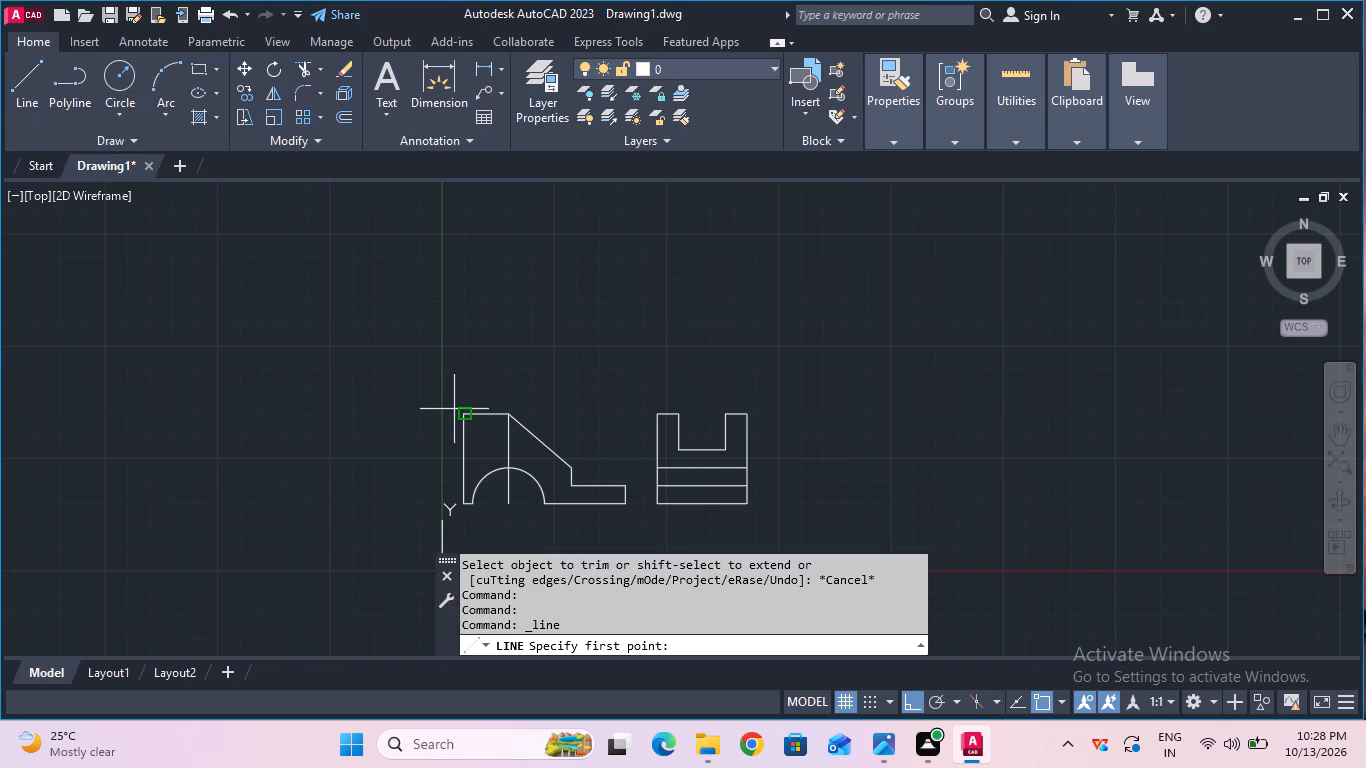
{"action": "left_click", "coordinate": [462, 409]}
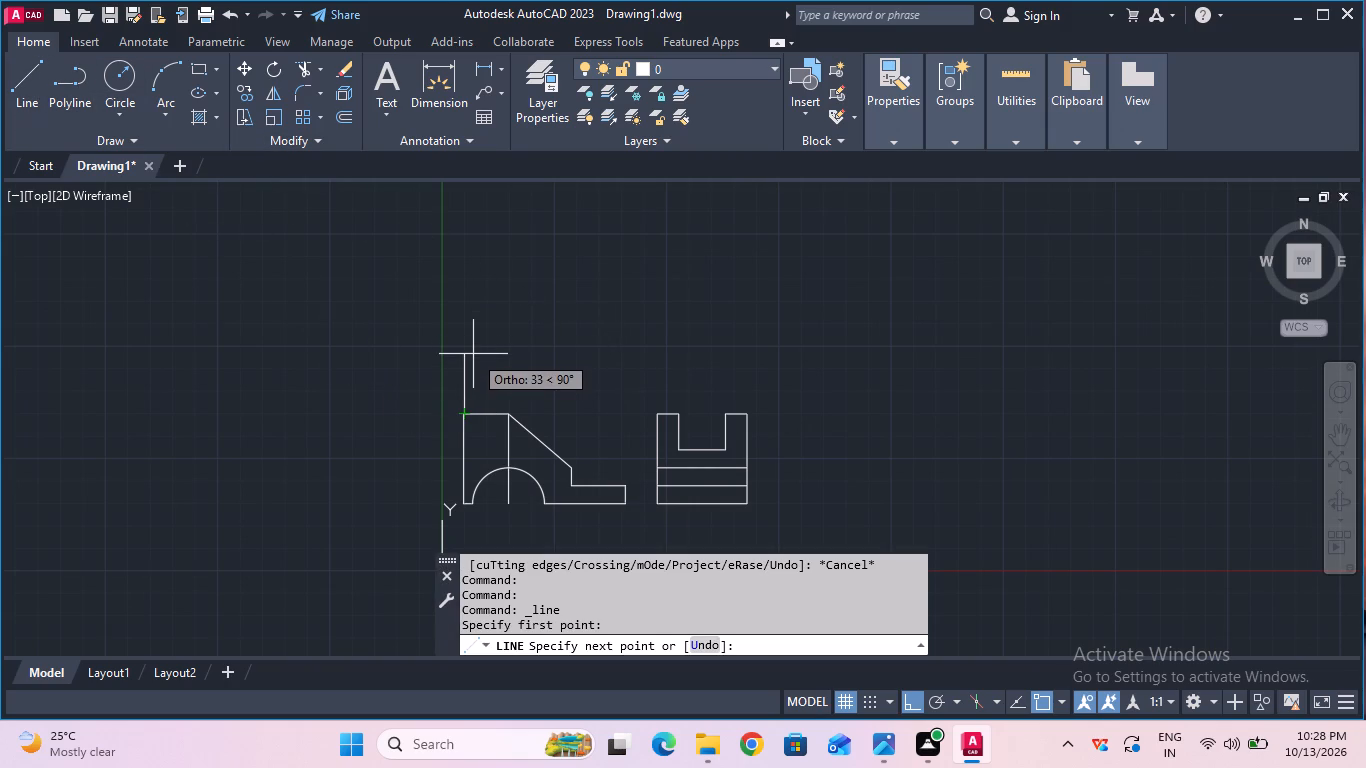
{"action": "left_click", "coordinate": [472, 364]}
{"action": "key", "text": "Escape"}
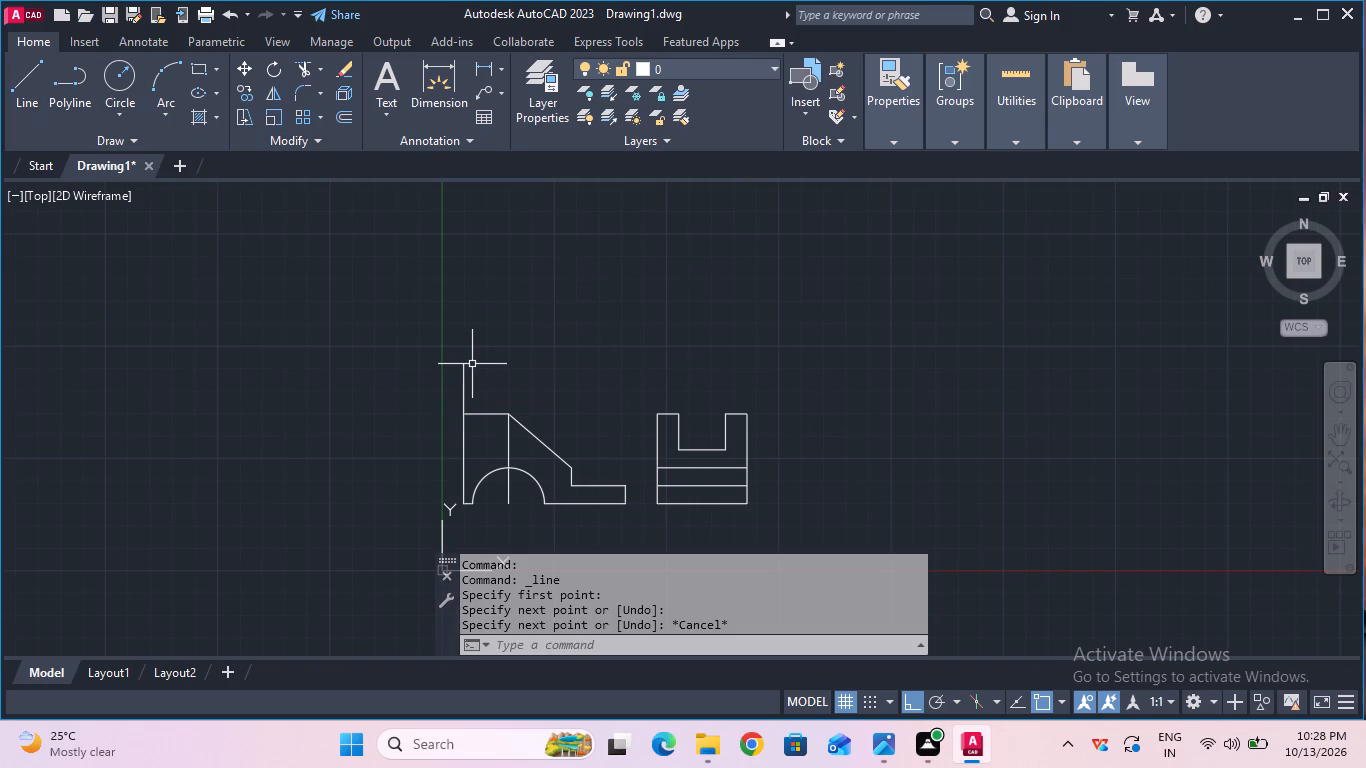
Draw a 90 mm horizontal line to the right from the construction line's upper end, and remove the construction line.
{"action": "left_click", "coordinate": [38, 85]}
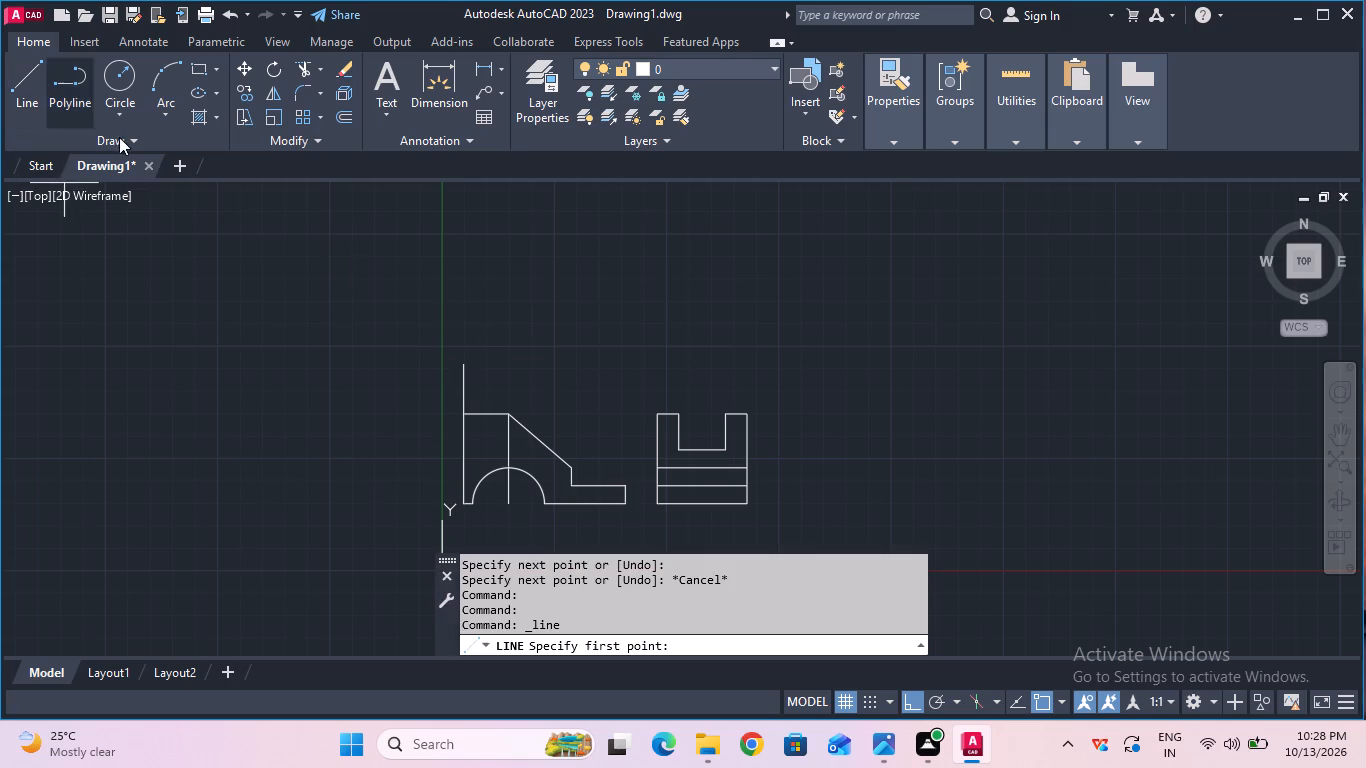
{"action": "left_click", "coordinate": [462, 369]}
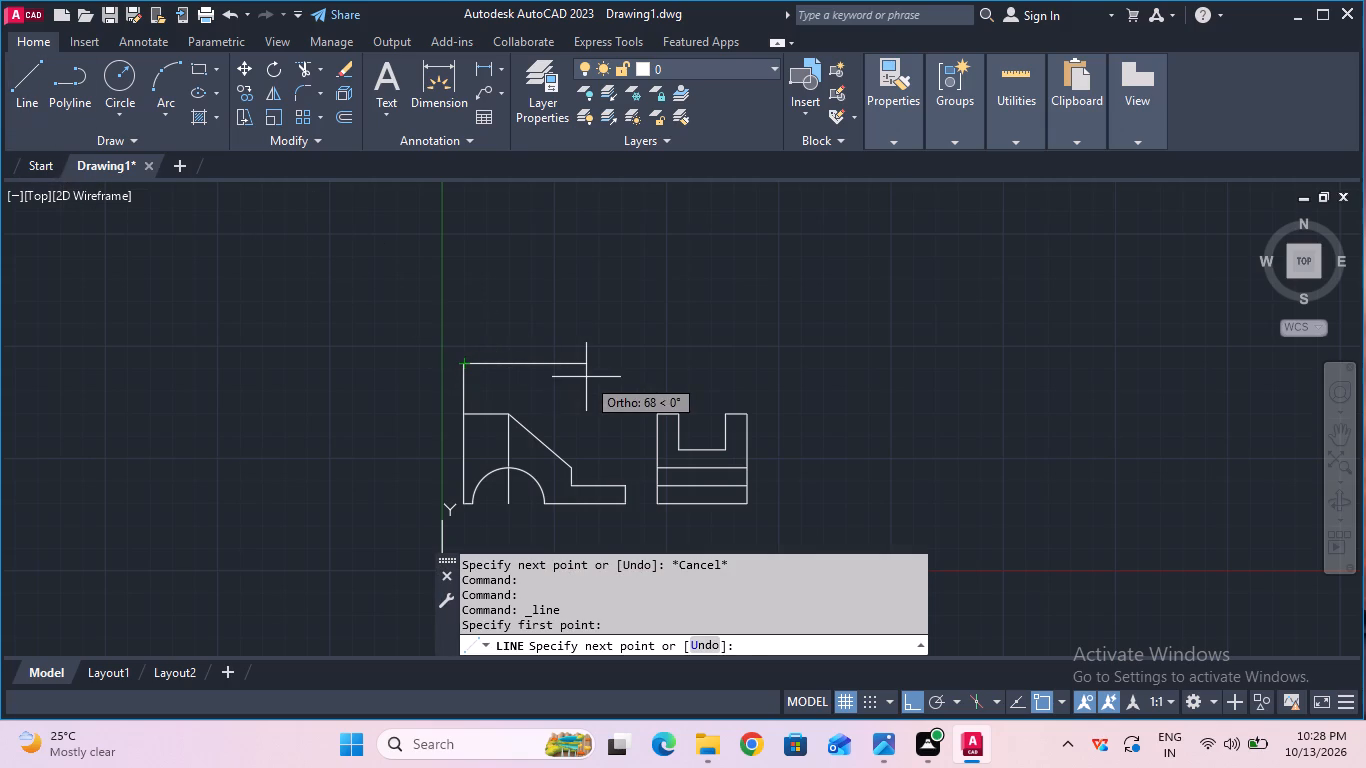
{"action": "type", "text": "90"}
{"action": "key", "text": "Return"}
{"action": "key", "text": "Escape"}
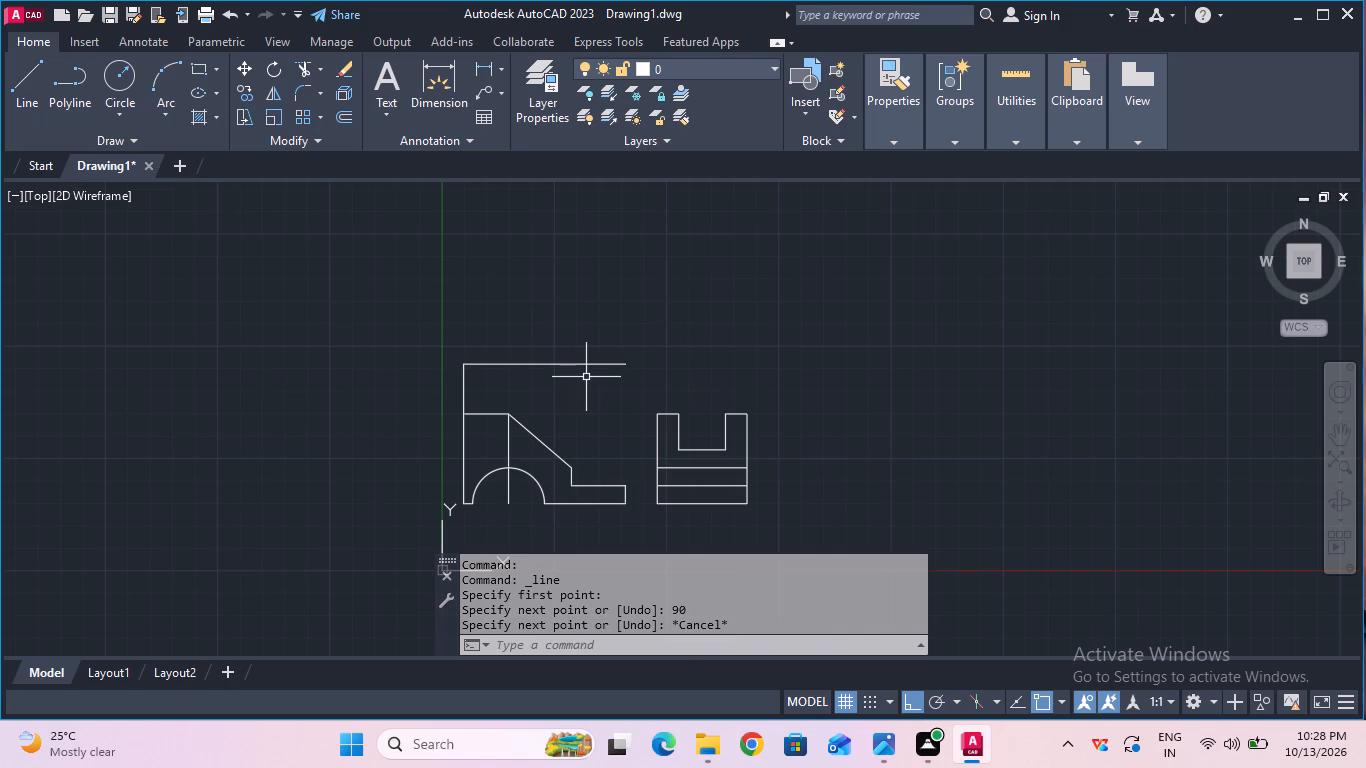
{"action": "left_click", "coordinate": [303, 69]}
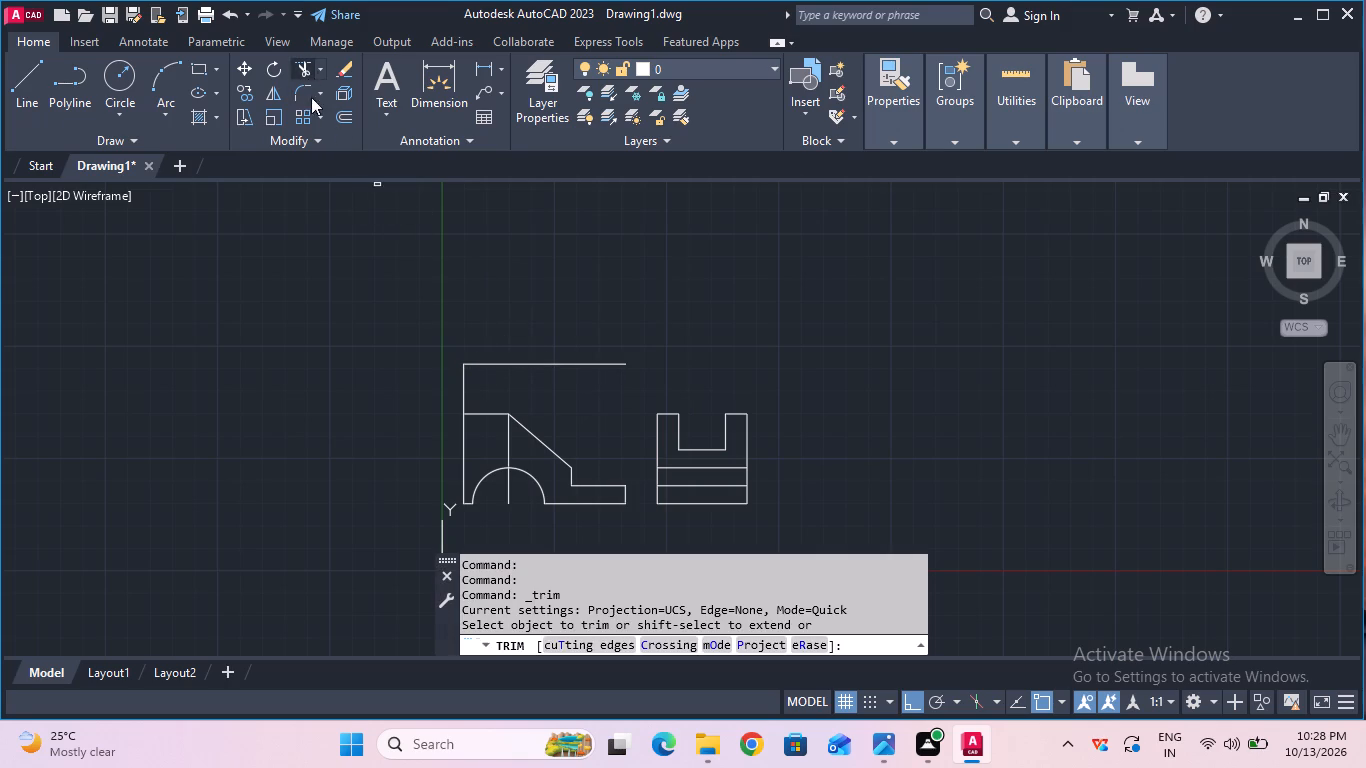
{"action": "left_click_drag", "start_coordinate": [396, 378], "coordinate": [475, 392]}
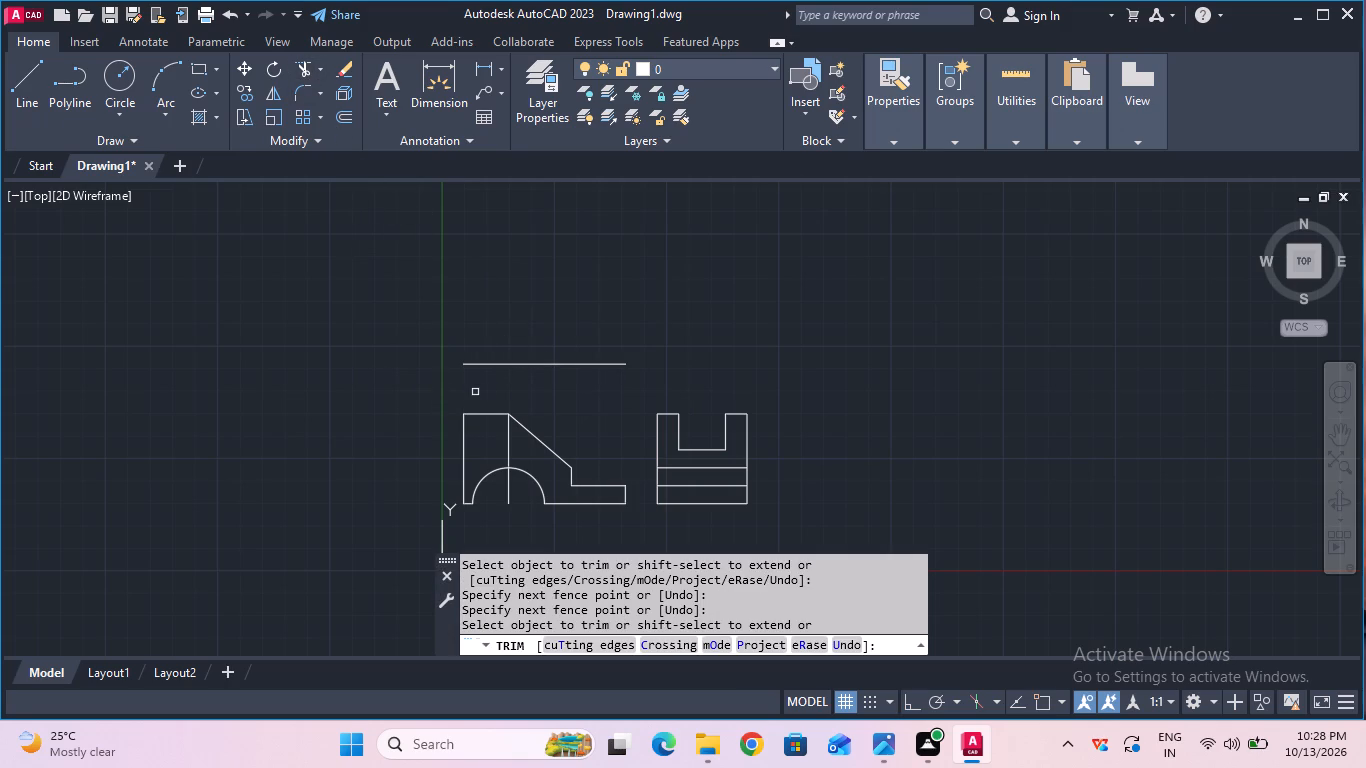
{"action": "key", "text": "Escape"}
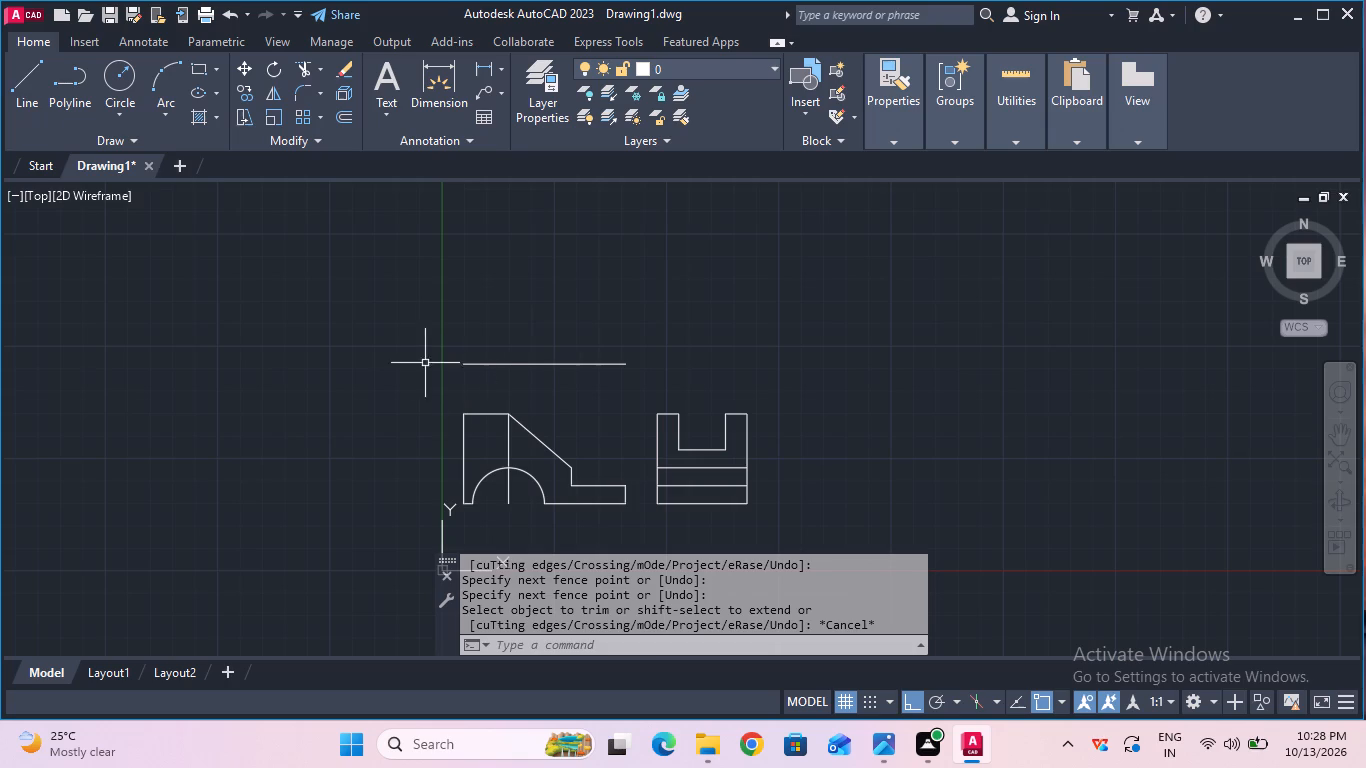
Close the top view's rectangle from the base line's left end: 50 mm up, 90 mm right, and down to its right end.
{"action": "left_click", "coordinate": [39, 85]}
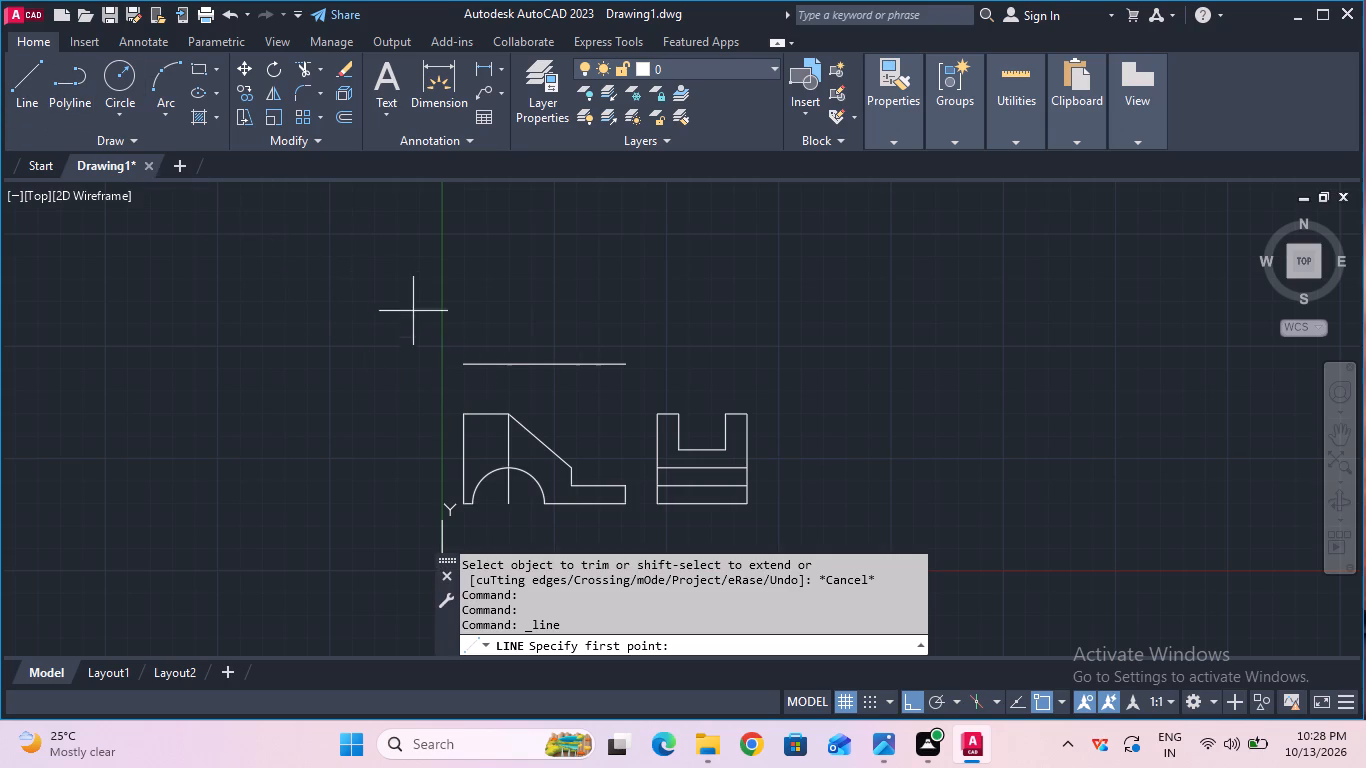
{"action": "left_click", "coordinate": [463, 371]}
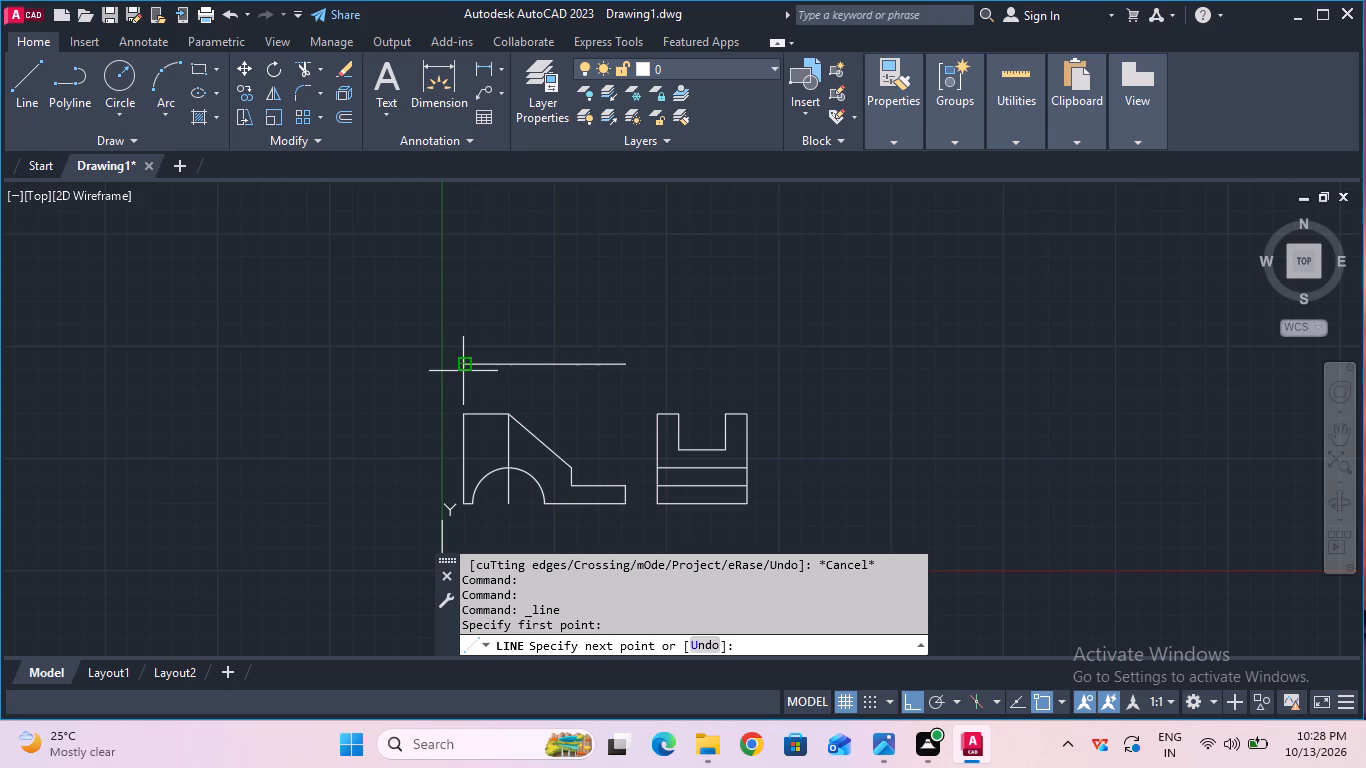
{"action": "key", "text": "5"}
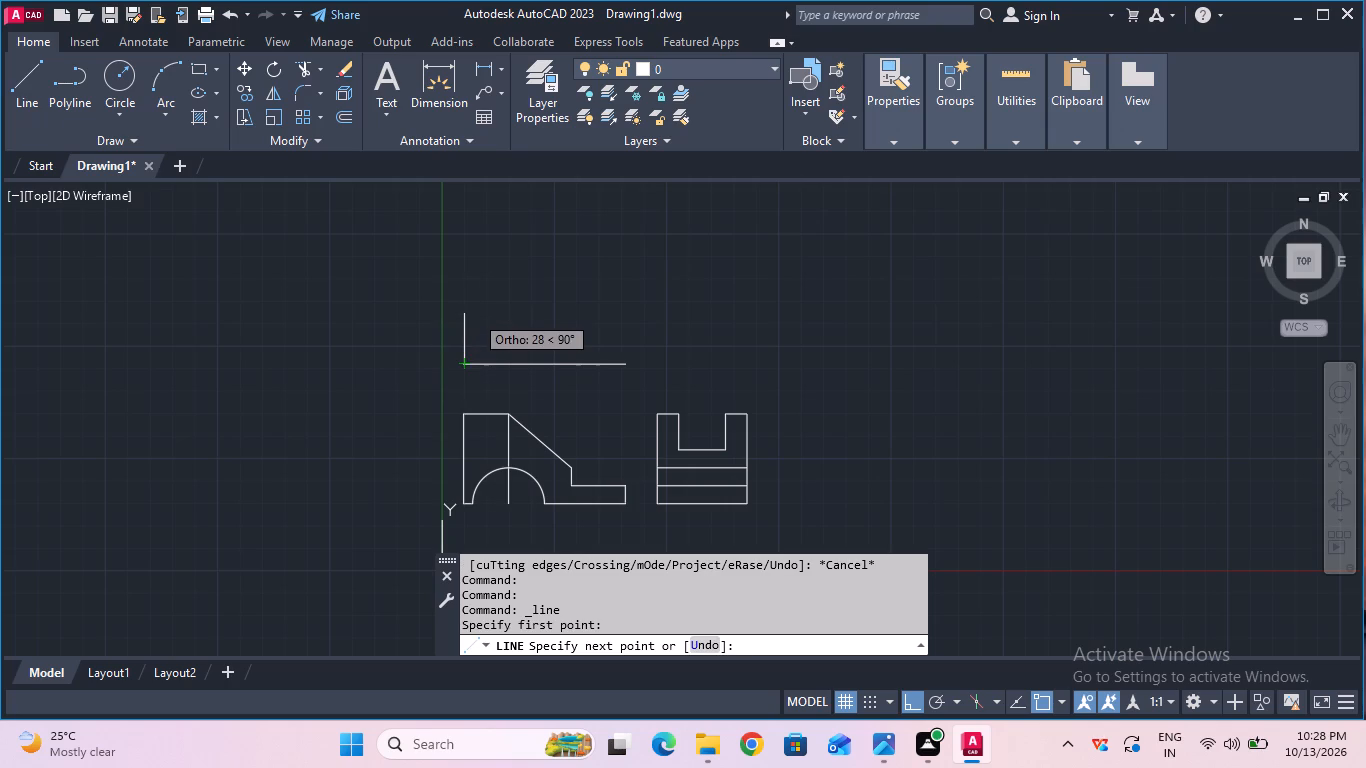
{"action": "key", "text": "0"}
{"action": "key", "text": "Return"}
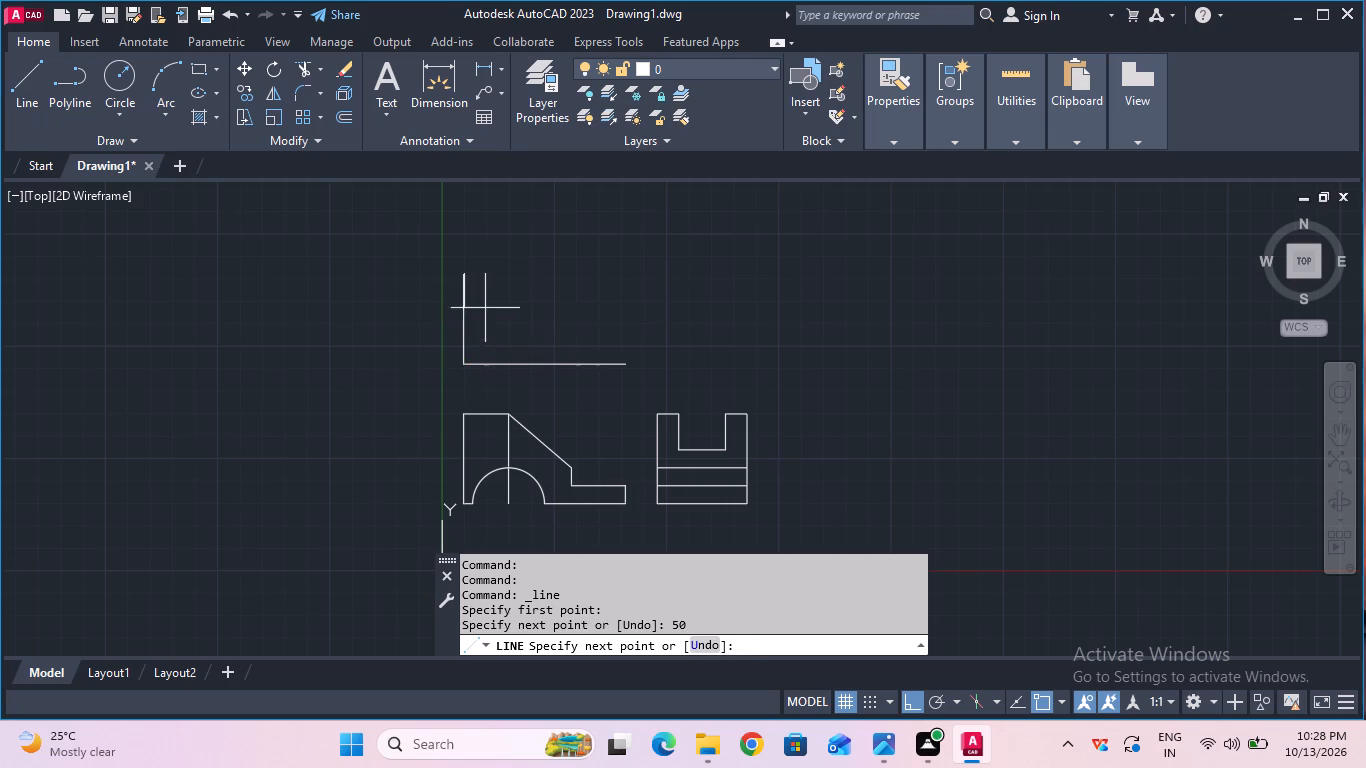
{"action": "type", "text": "90"}
{"action": "key", "text": "Return"}
{"action": "left_click", "coordinate": [624, 368]}
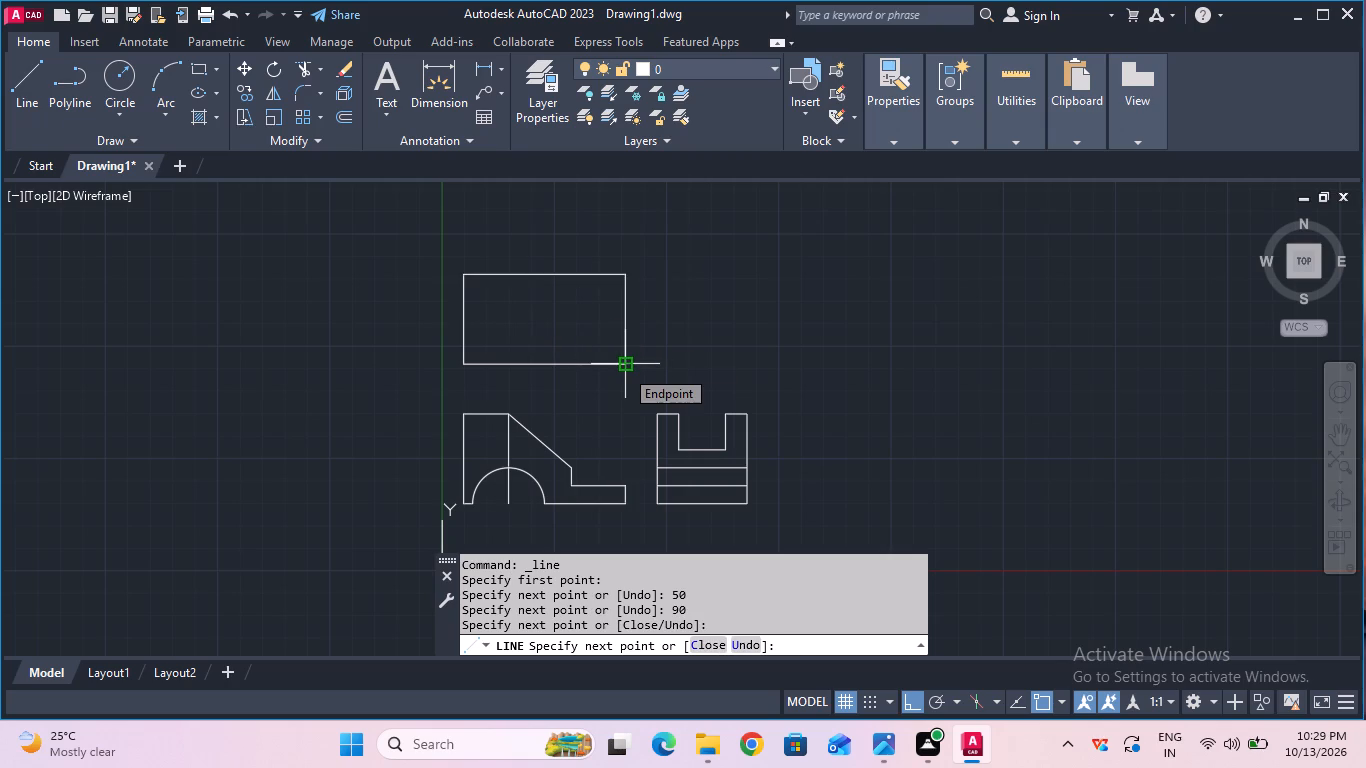
{"action": "key", "text": "Escape"}
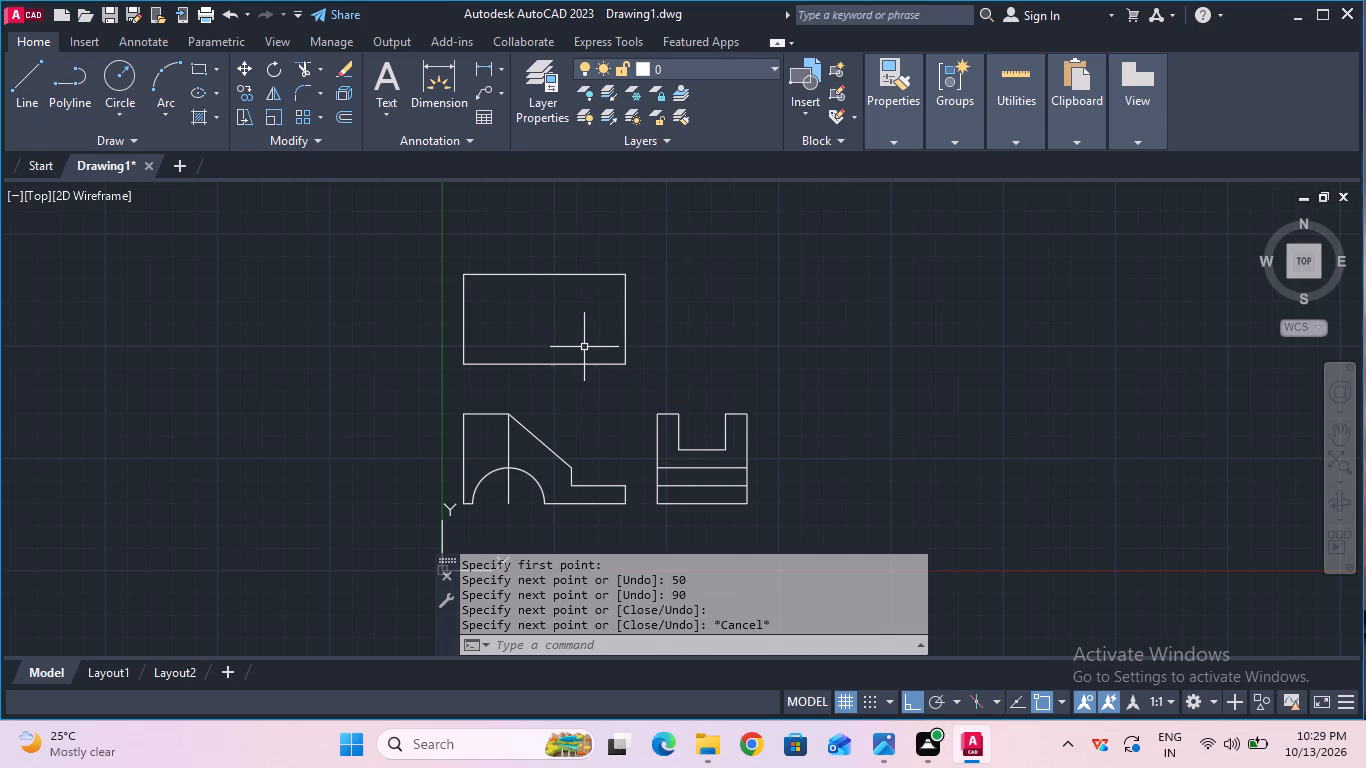
Project a vertical line from the slope's lower end to the top view's upper edge, and trim the part between the views.
{"action": "left_click", "coordinate": [10, 102]}
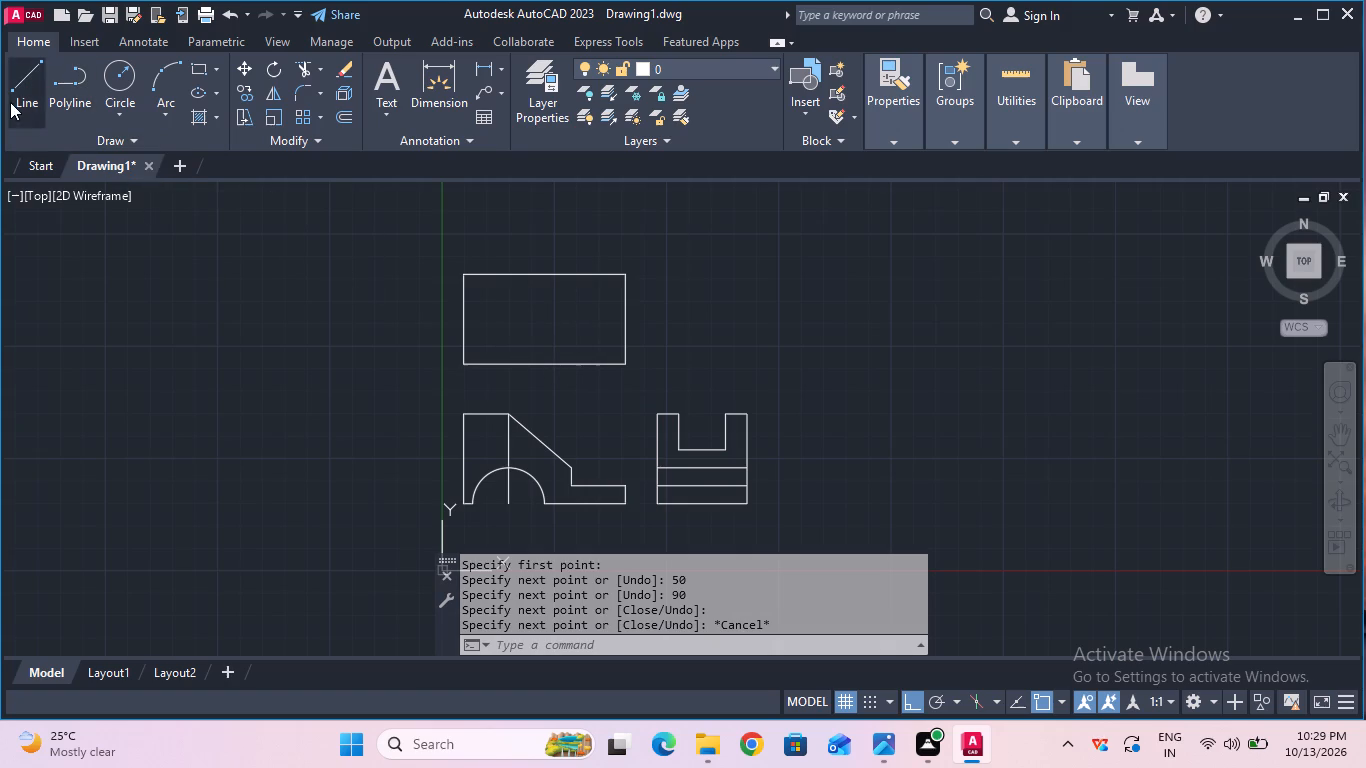
{"action": "left_click", "coordinate": [575, 468]}
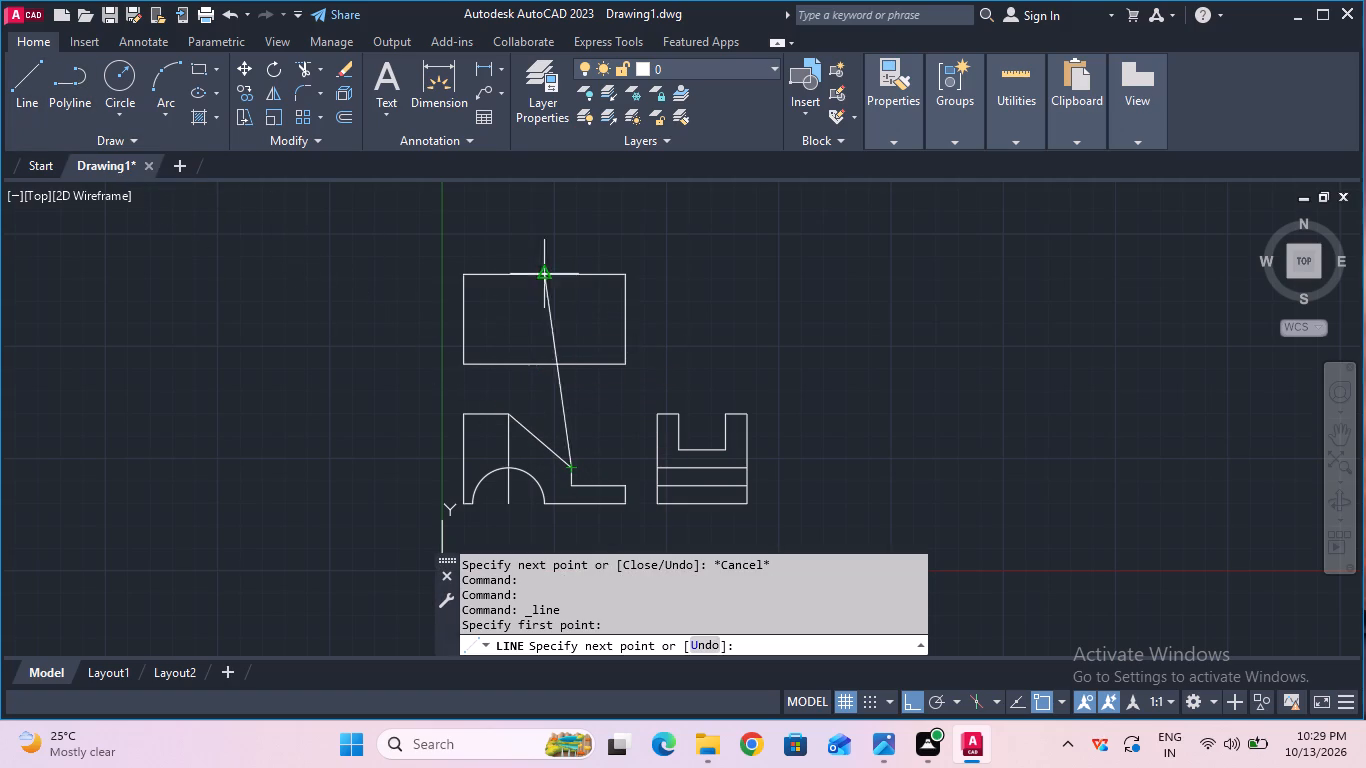
{"action": "left_click", "coordinate": [568, 280]}
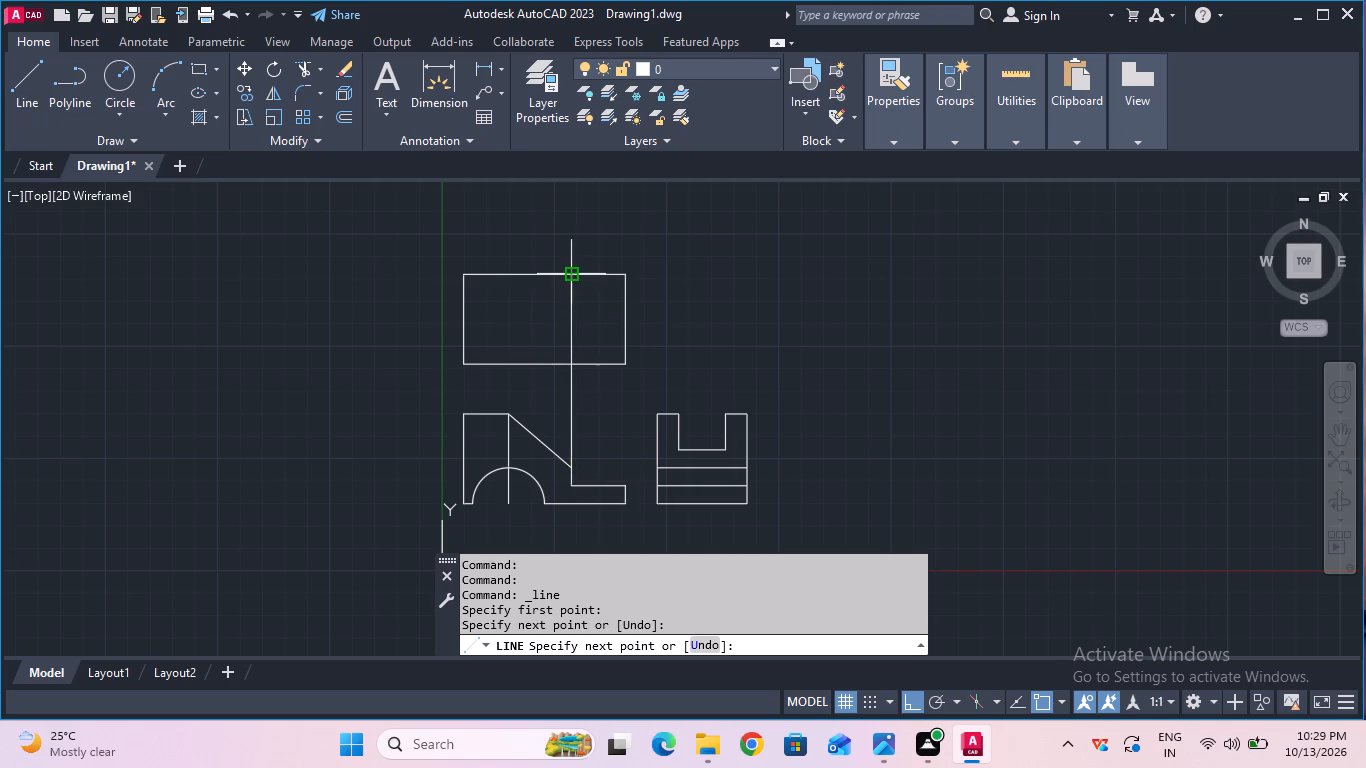
{"action": "key", "text": "Escape"}
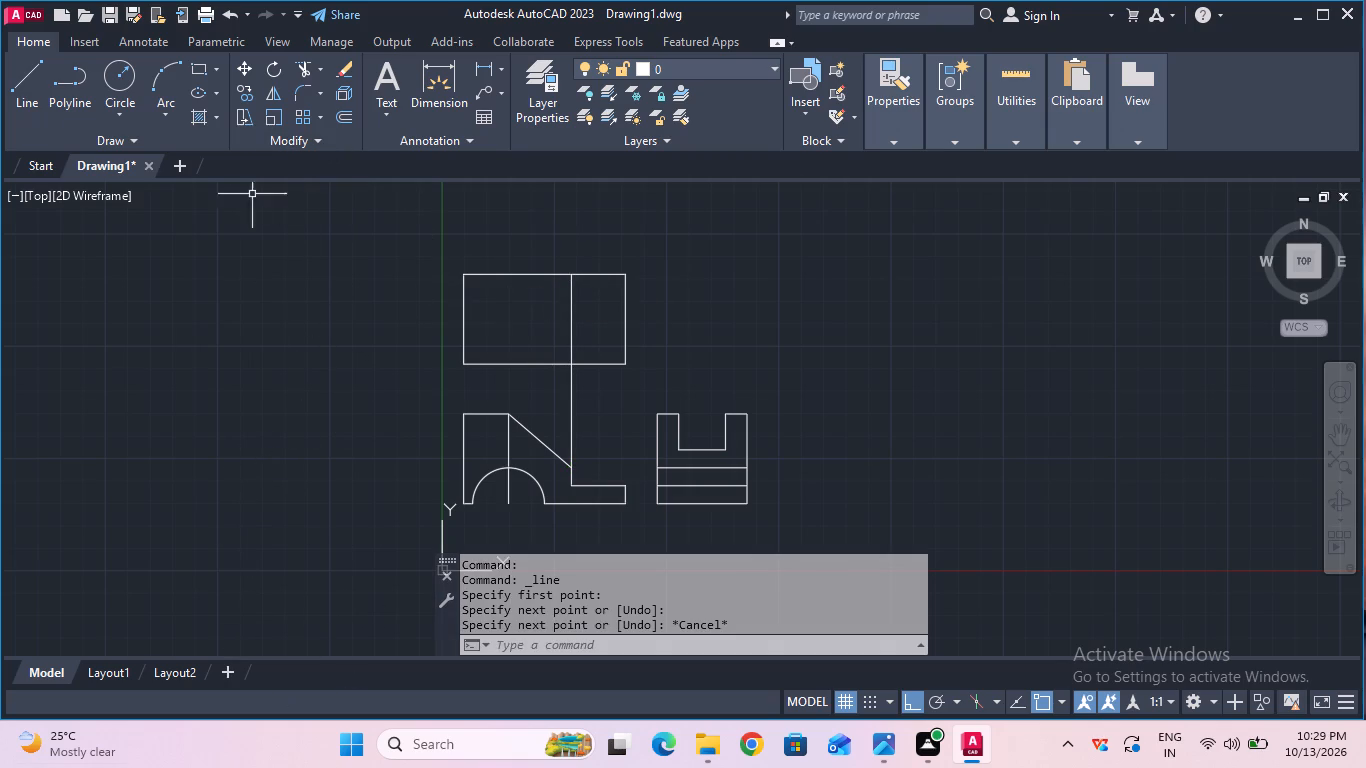
{"action": "left_click", "coordinate": [299, 63]}
{"action": "left_click_drag", "start_coordinate": [528, 401], "coordinate": [537, 401]}
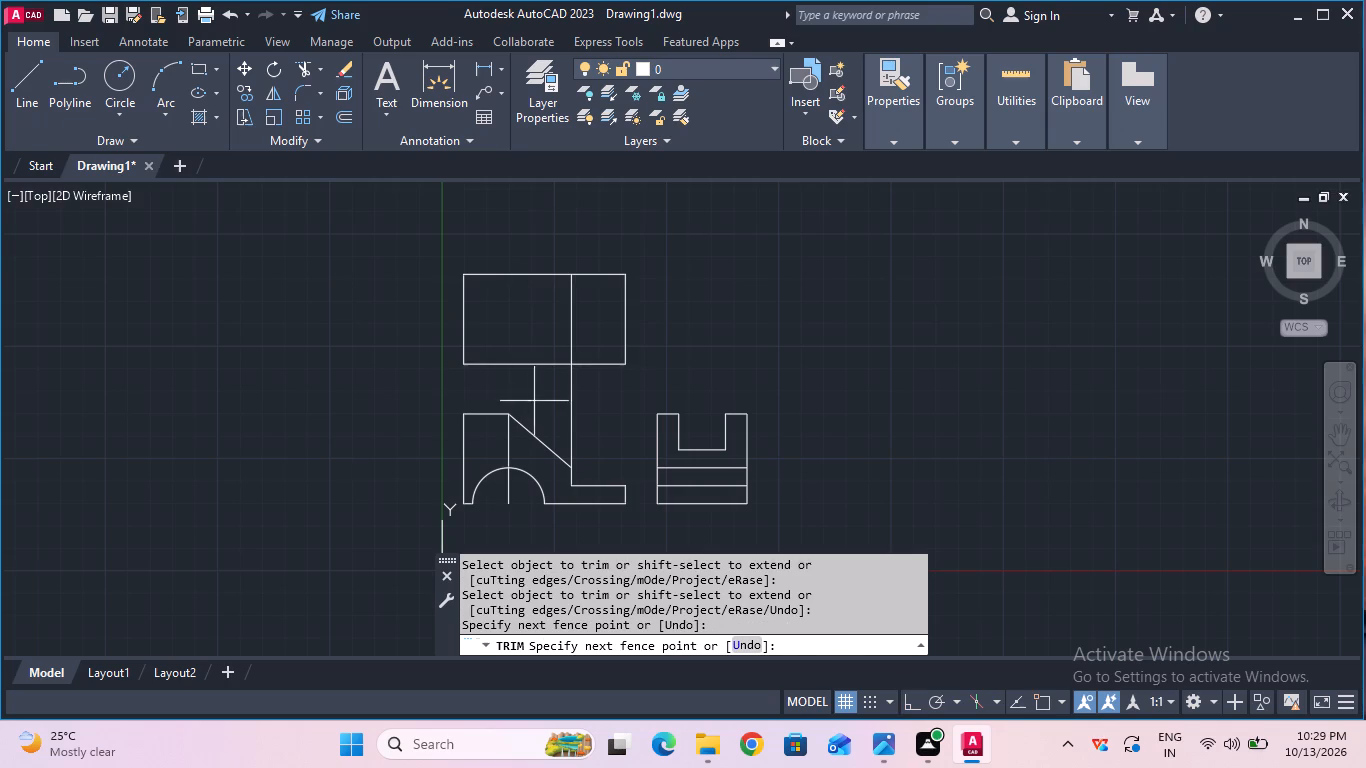
{"action": "left_click_drag", "start_coordinate": [537, 401], "coordinate": [580, 405]}
{"action": "key", "text": "Escape"}
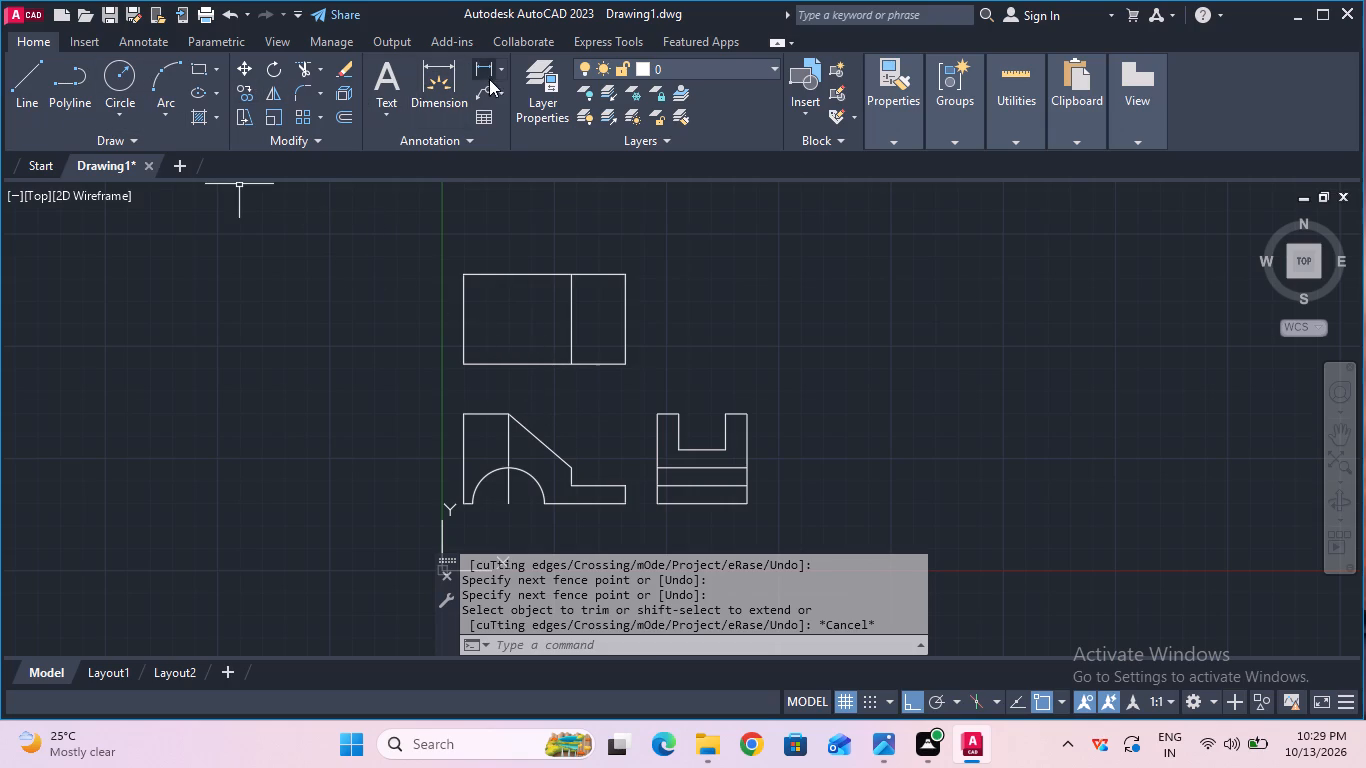
Offset the top view's upper edge 12 mm inward, and erase the stray copy lying above the rectangle.
{"action": "left_click", "coordinate": [350, 118]}
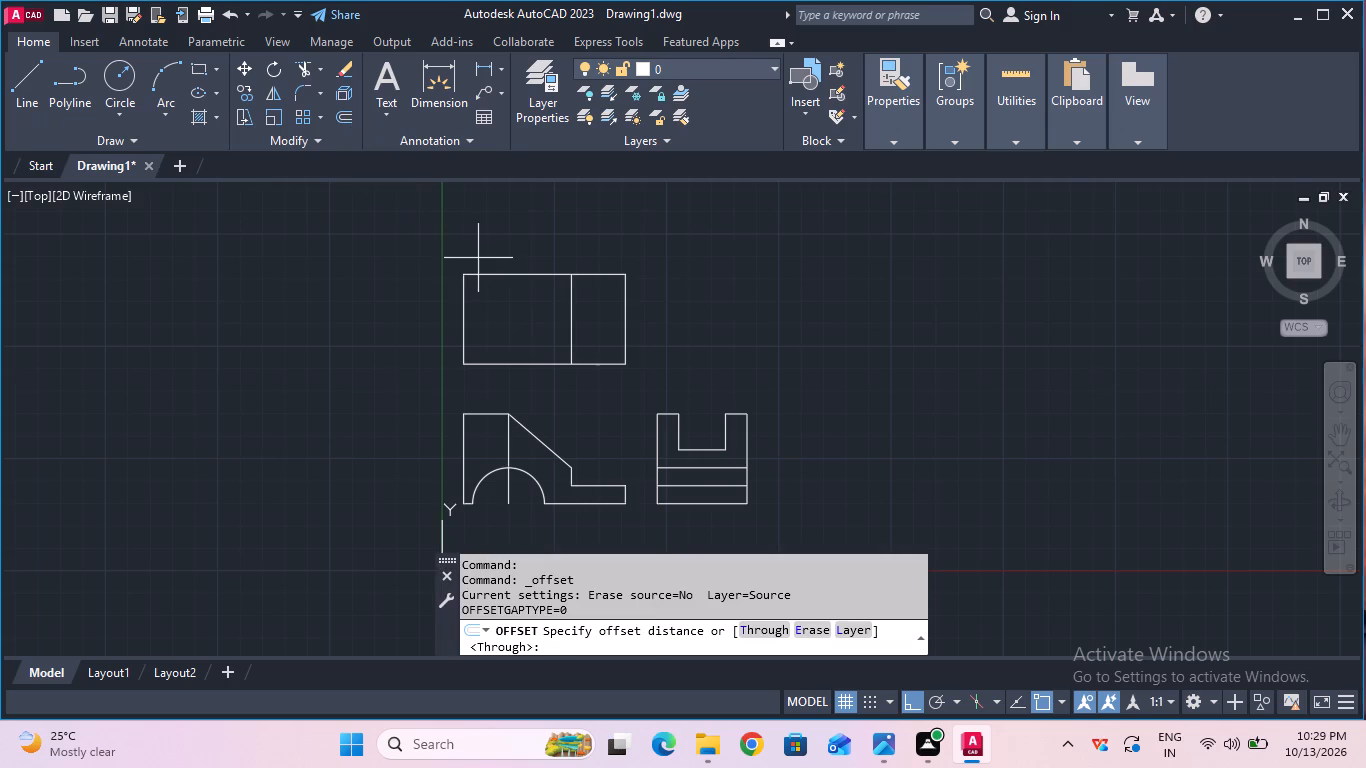
{"action": "left_click", "coordinate": [528, 278]}
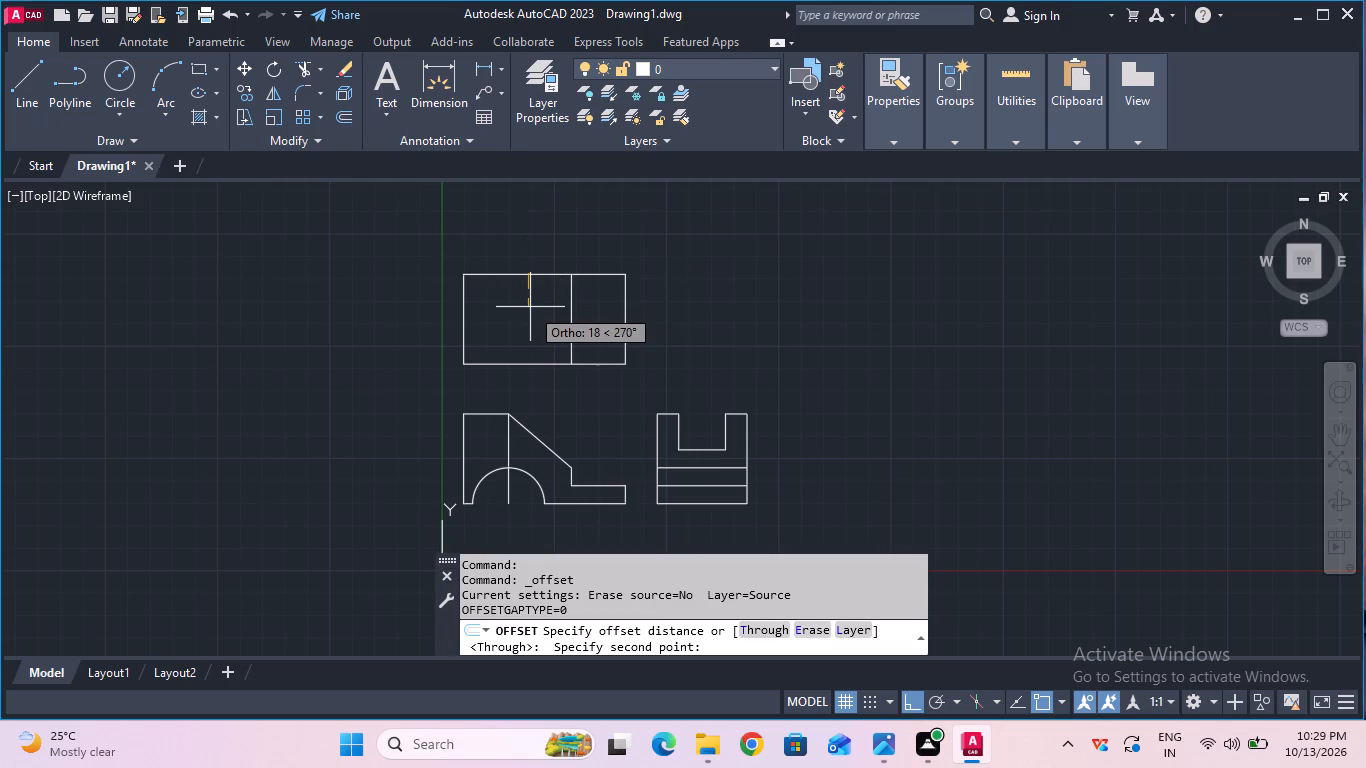
{"action": "type", "text": "12"}
{"action": "key", "text": "Return"}
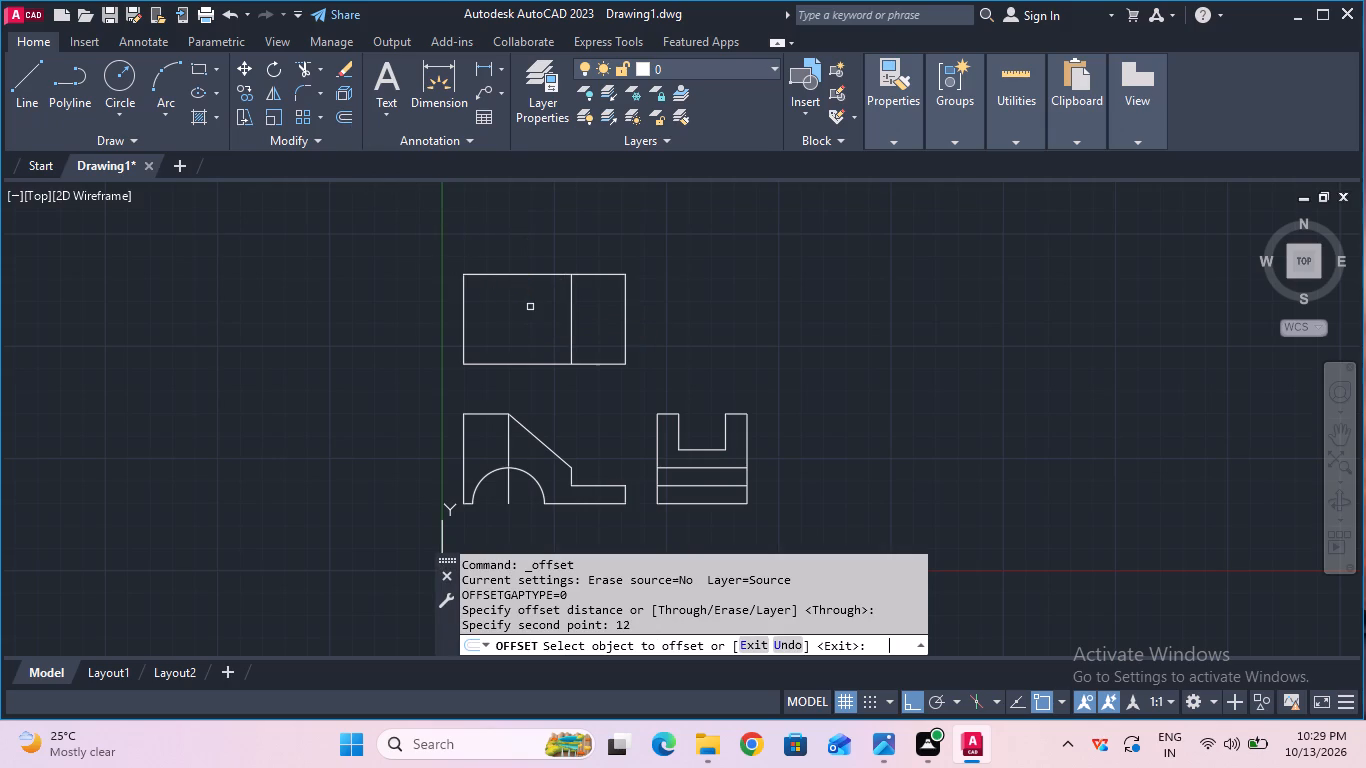
{"action": "left_click", "coordinate": [533, 273]}
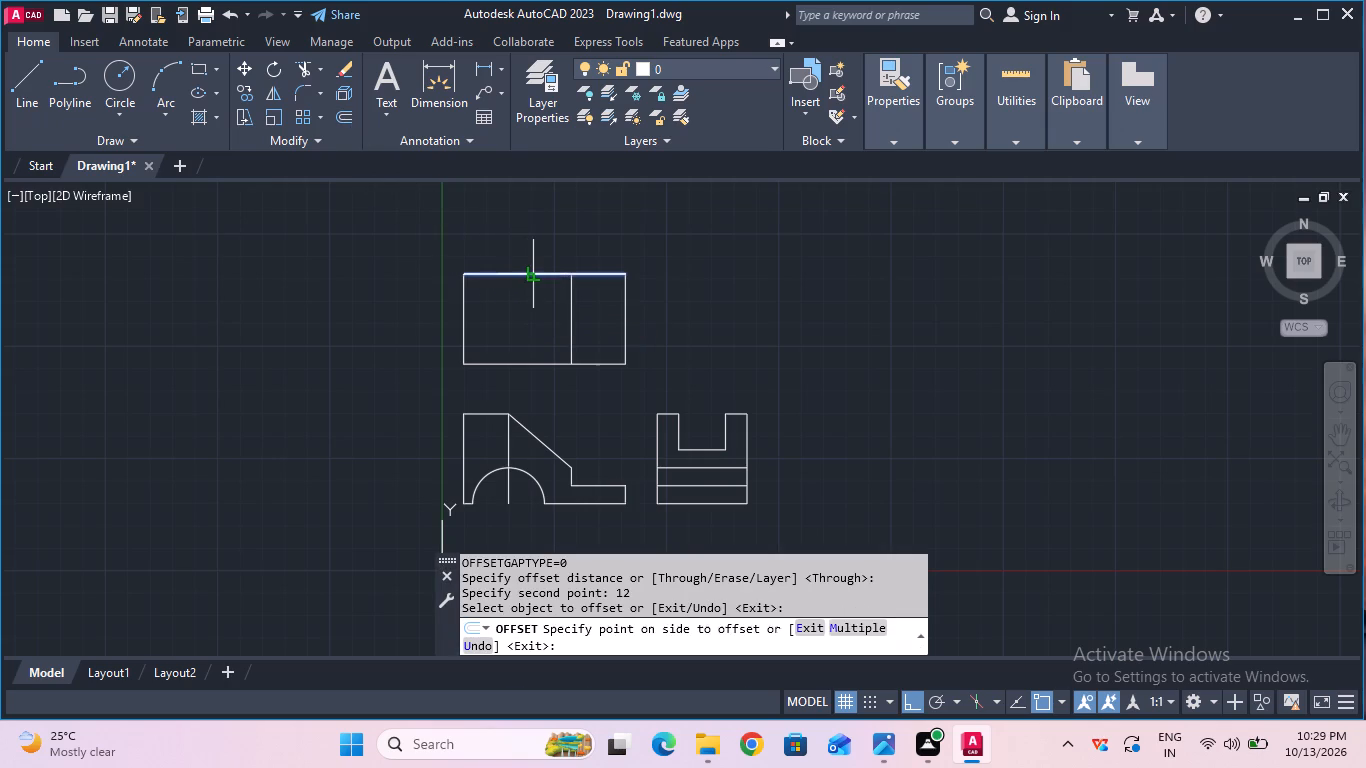
{"action": "left_click", "coordinate": [531, 284]}
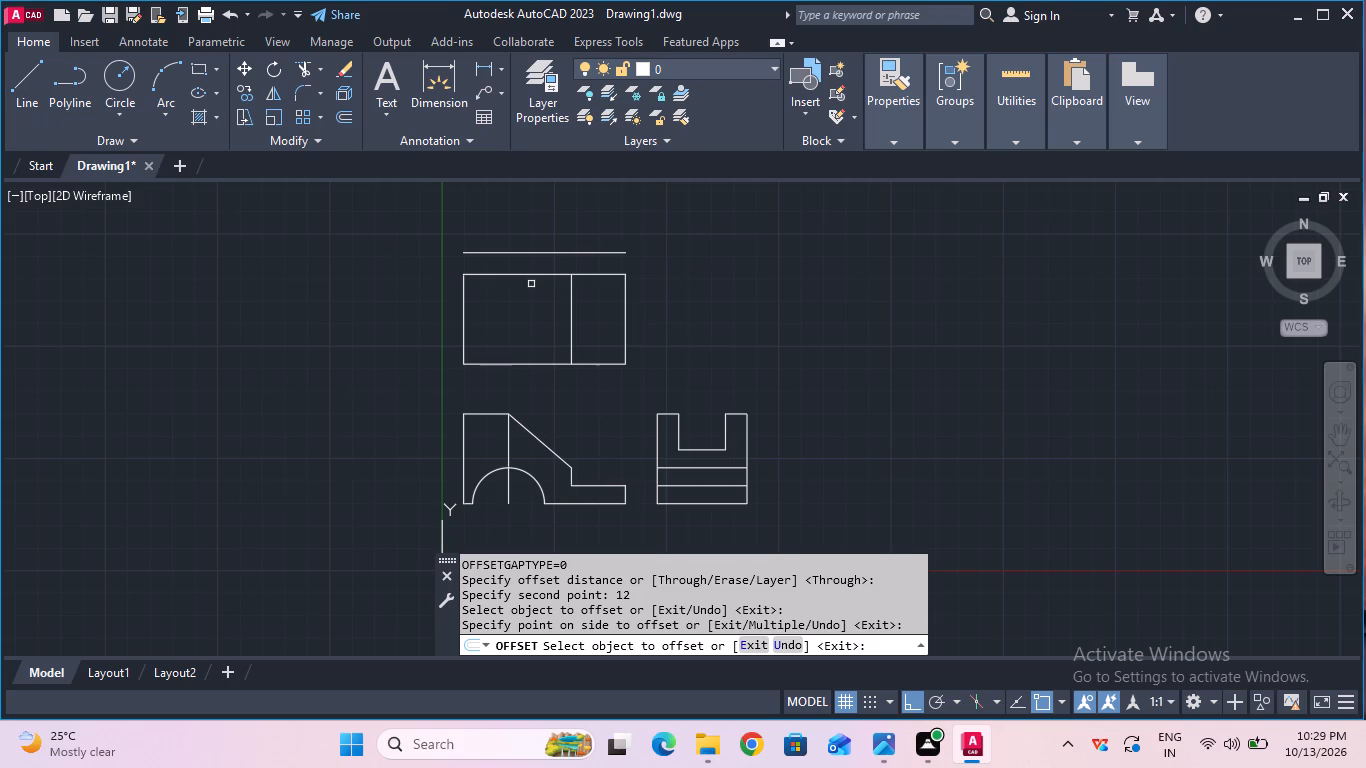
{"action": "left_click", "coordinate": [531, 276]}
{"action": "left_click", "coordinate": [527, 288]}
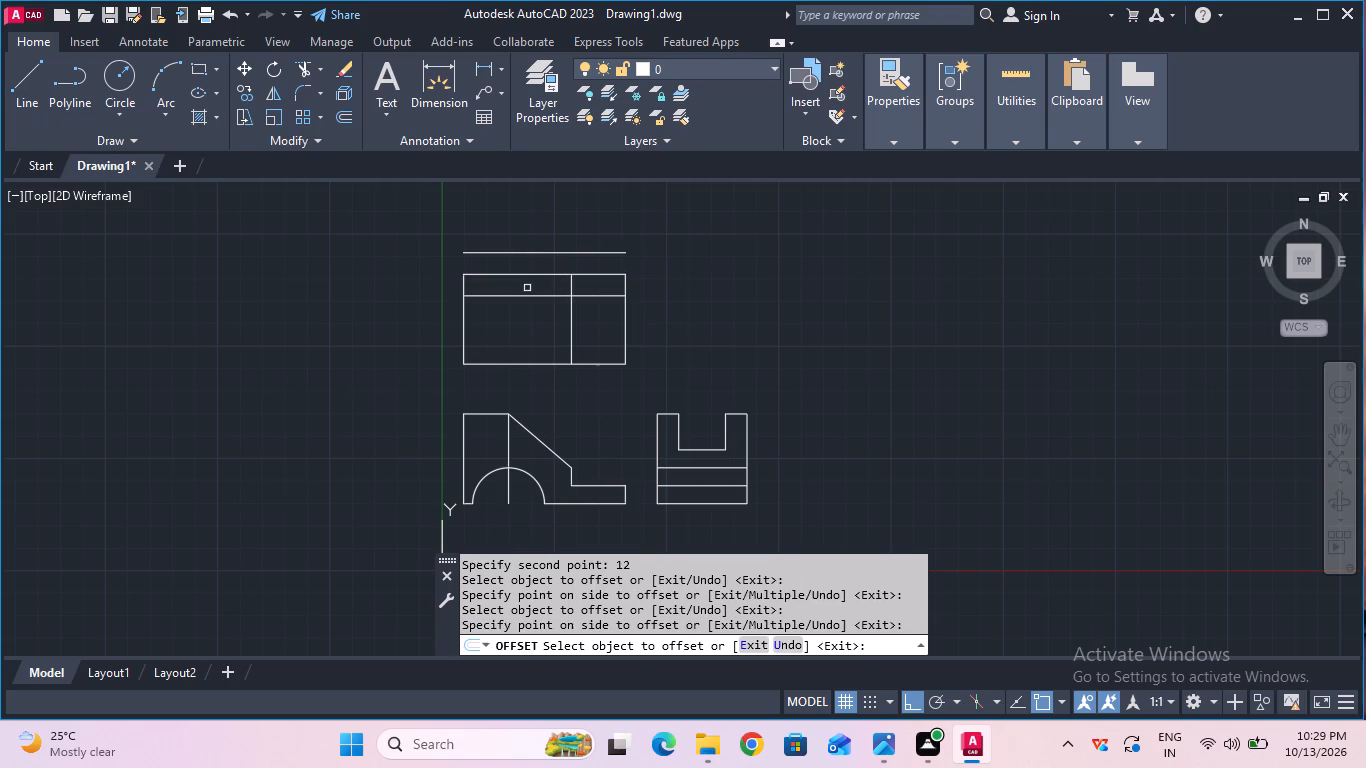
{"action": "key", "text": "Escape"}
{"action": "left_click", "coordinate": [532, 250]}
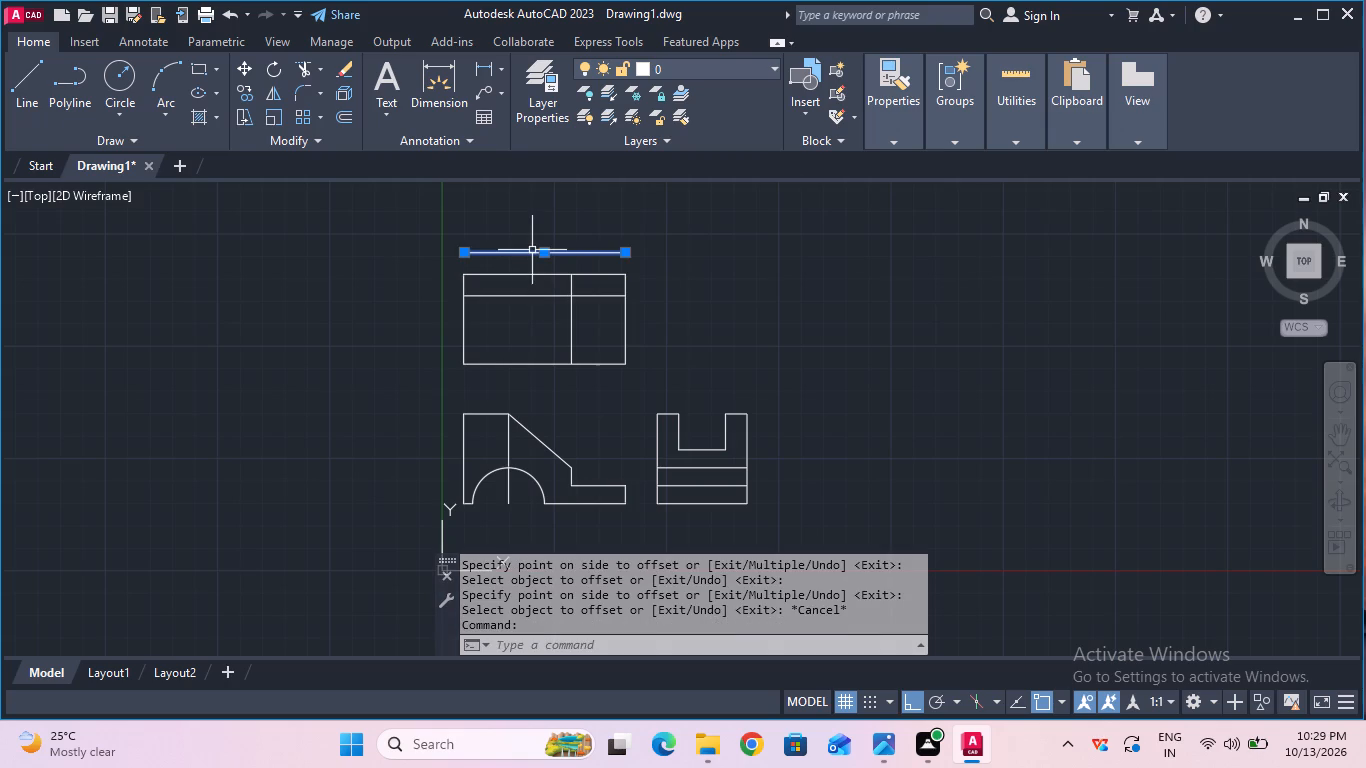
{"action": "key", "text": "Delete"}
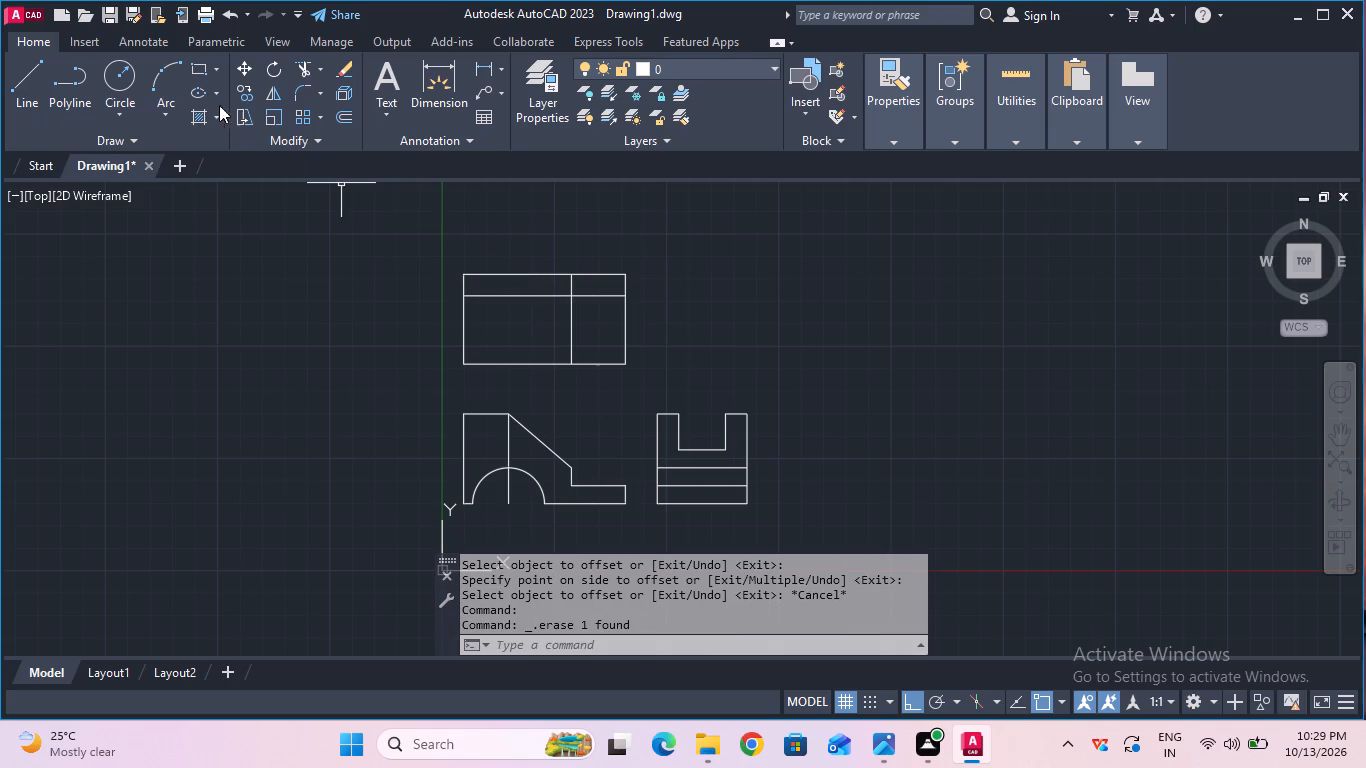
Offset the top view's lower edge 12 mm inward.
{"action": "left_click", "coordinate": [340, 123]}
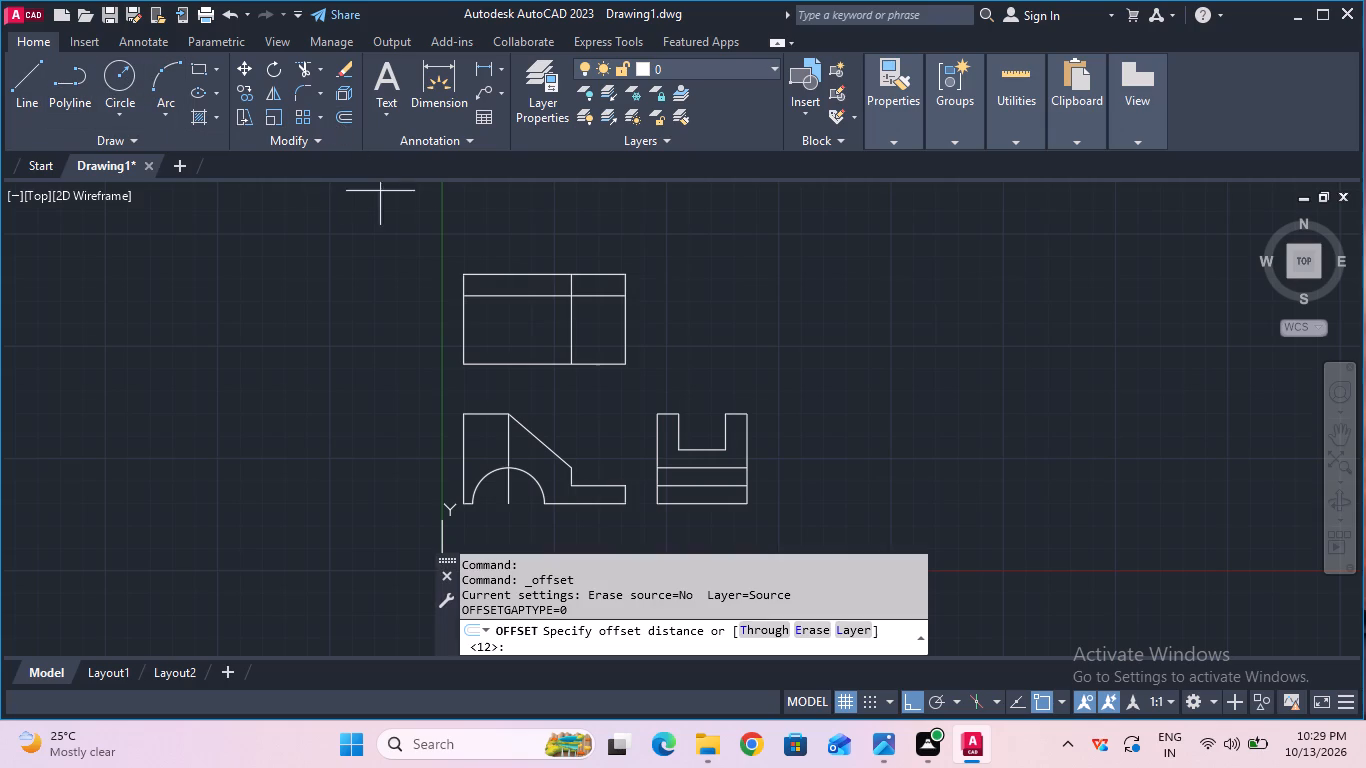
{"action": "left_click", "coordinate": [529, 363]}
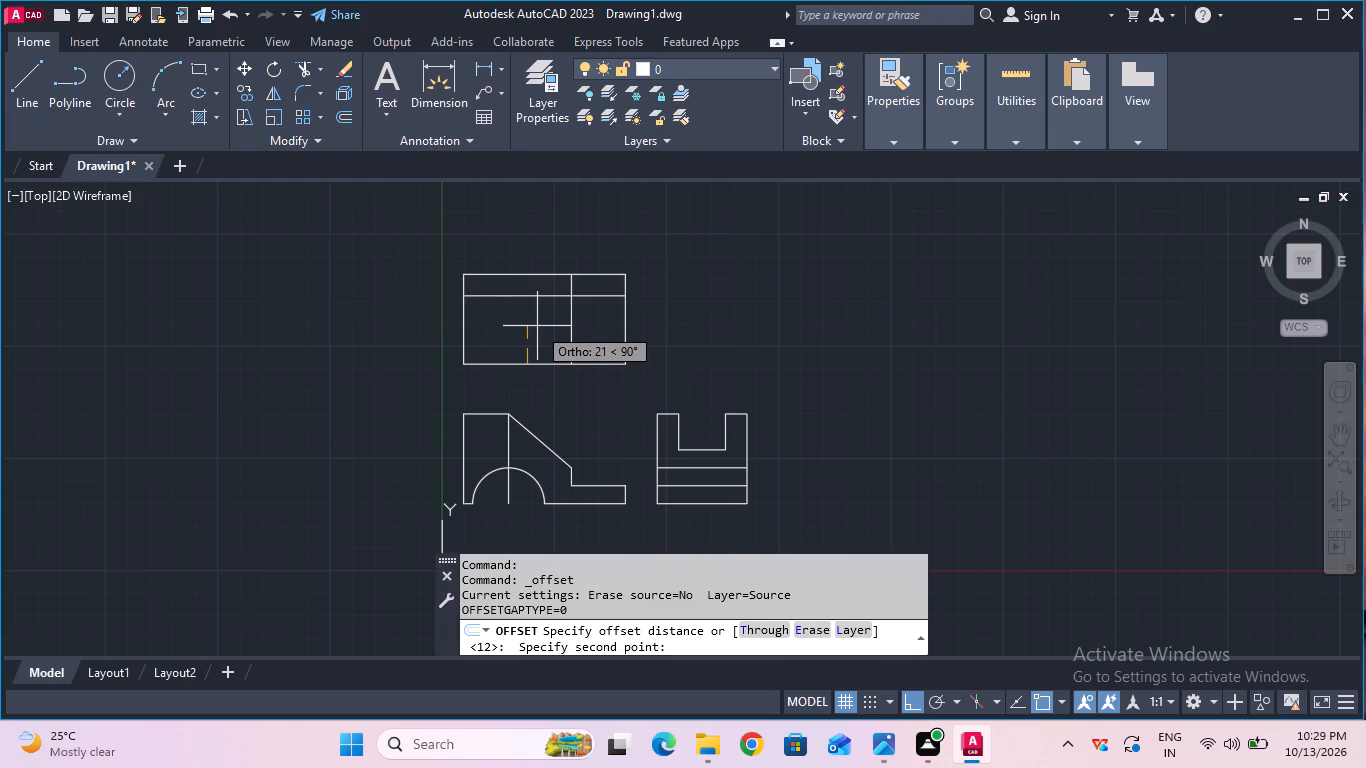
{"action": "type", "text": "12"}
{"action": "key", "text": "Return"}
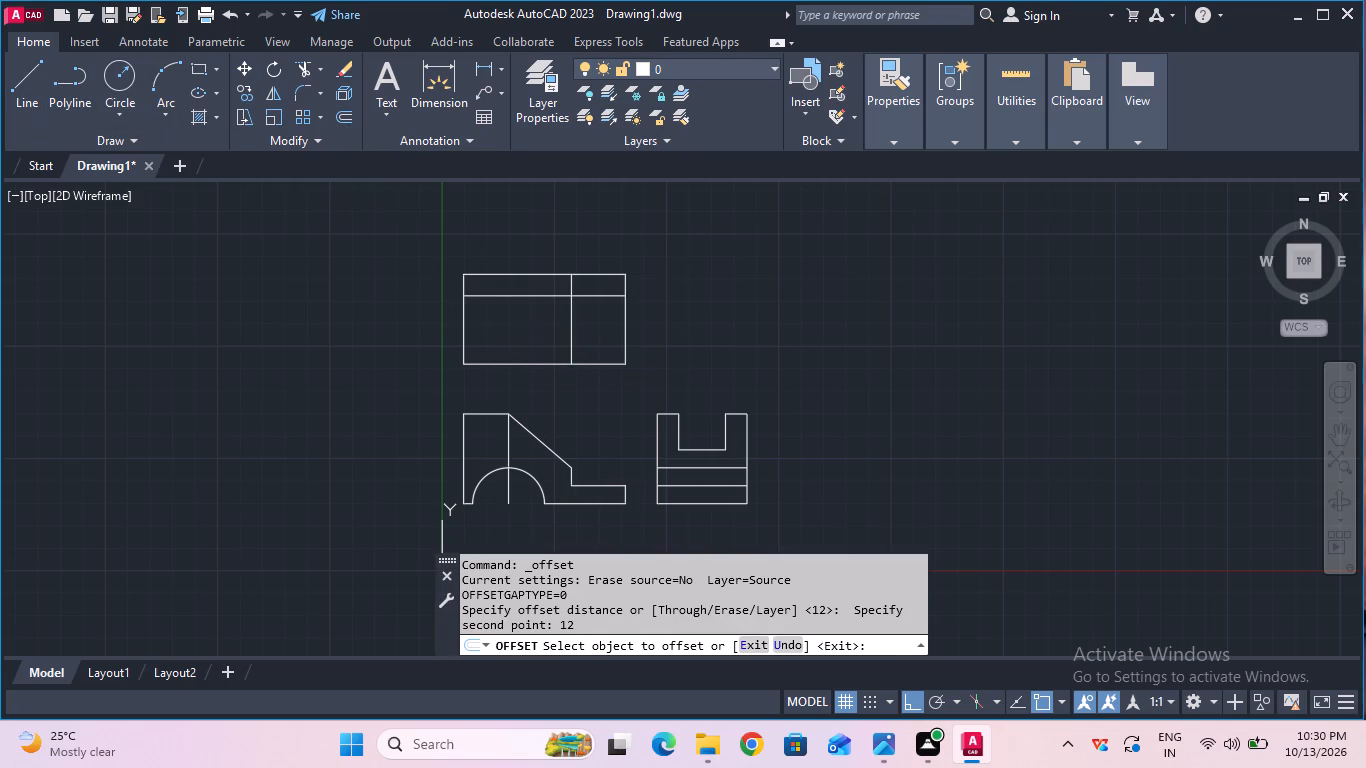
{"action": "left_click", "coordinate": [529, 361]}
{"action": "left_click", "coordinate": [530, 350]}
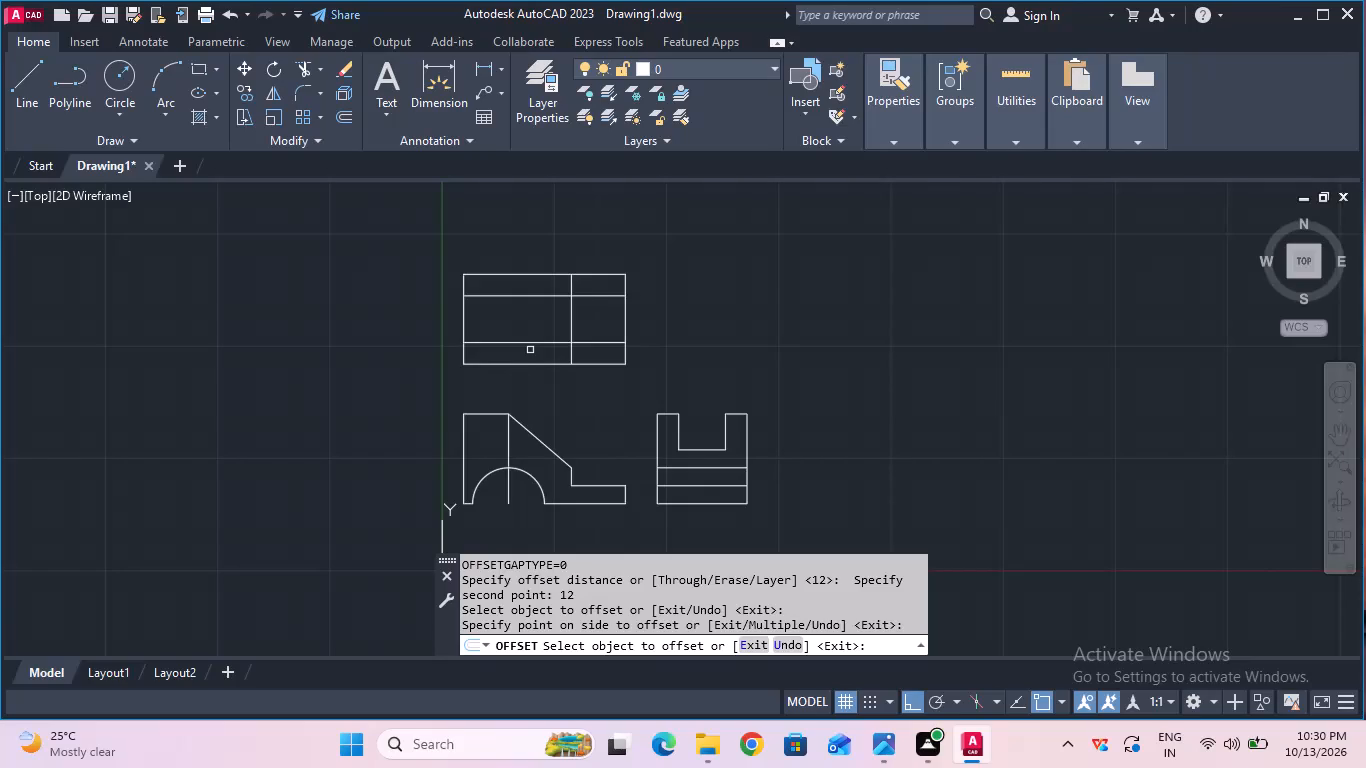
{"action": "key", "text": "Escape"}
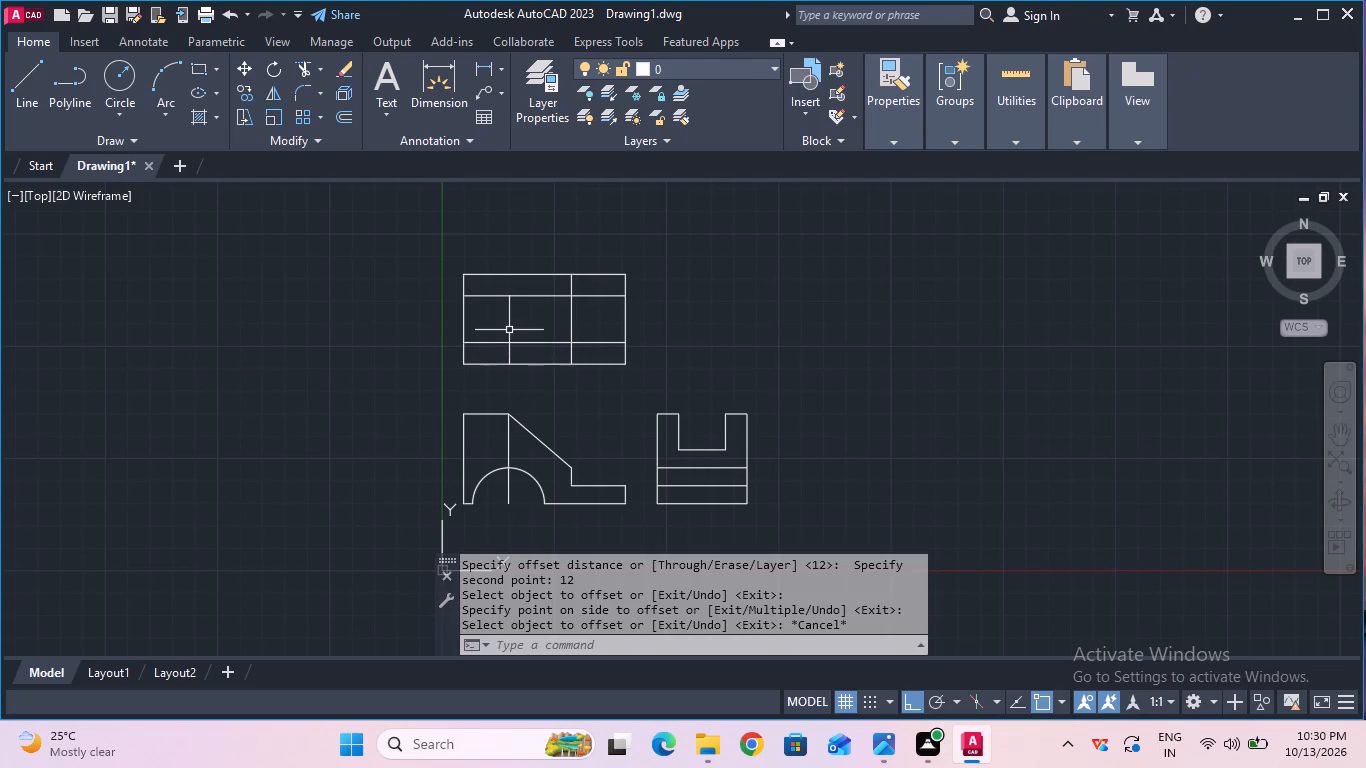
Project a vertical line from the slope's upper end to the top view's lower inner line, and trim the part between the views.
{"action": "scroll", "coordinate": [511, 327], "scroll_direction": "up", "scroll_amount": 2}
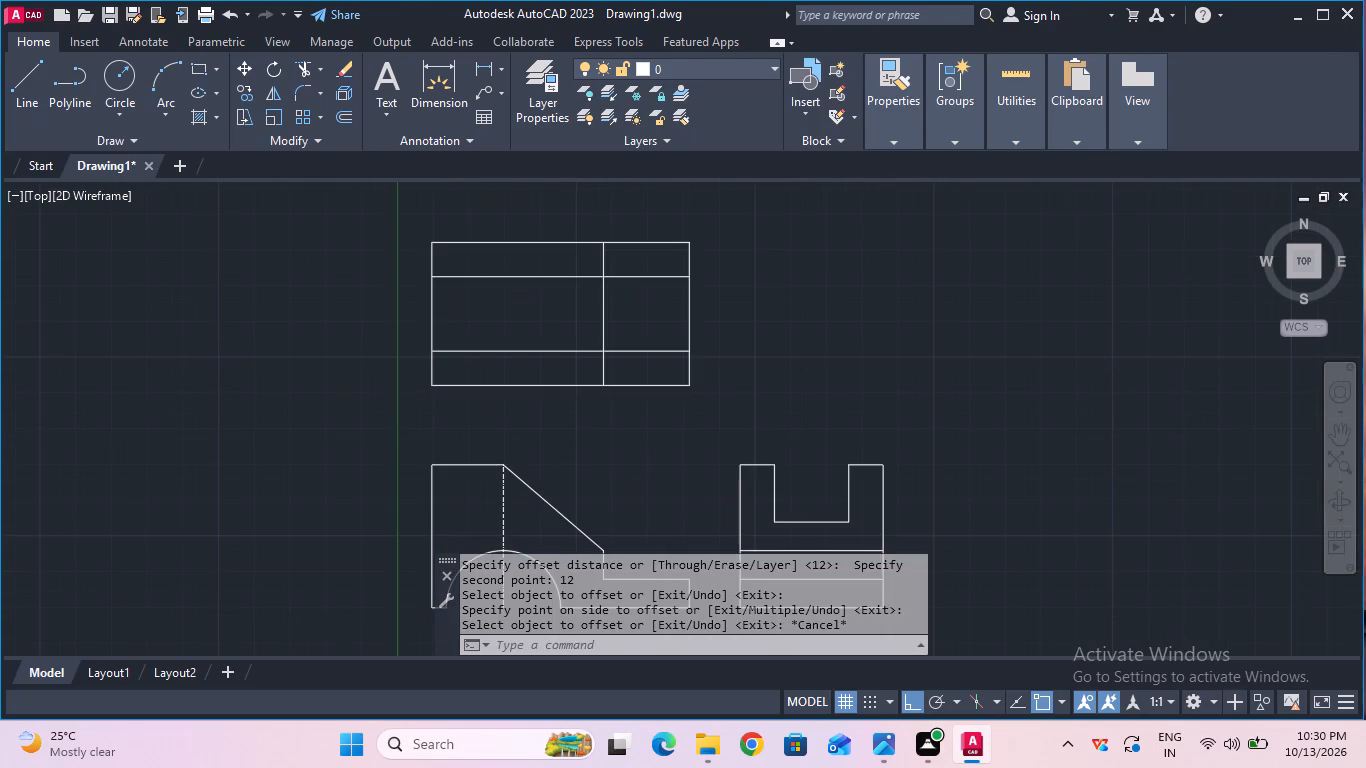
{"action": "scroll", "coordinate": [511, 327], "scroll_direction": "down", "scroll_amount": 1}
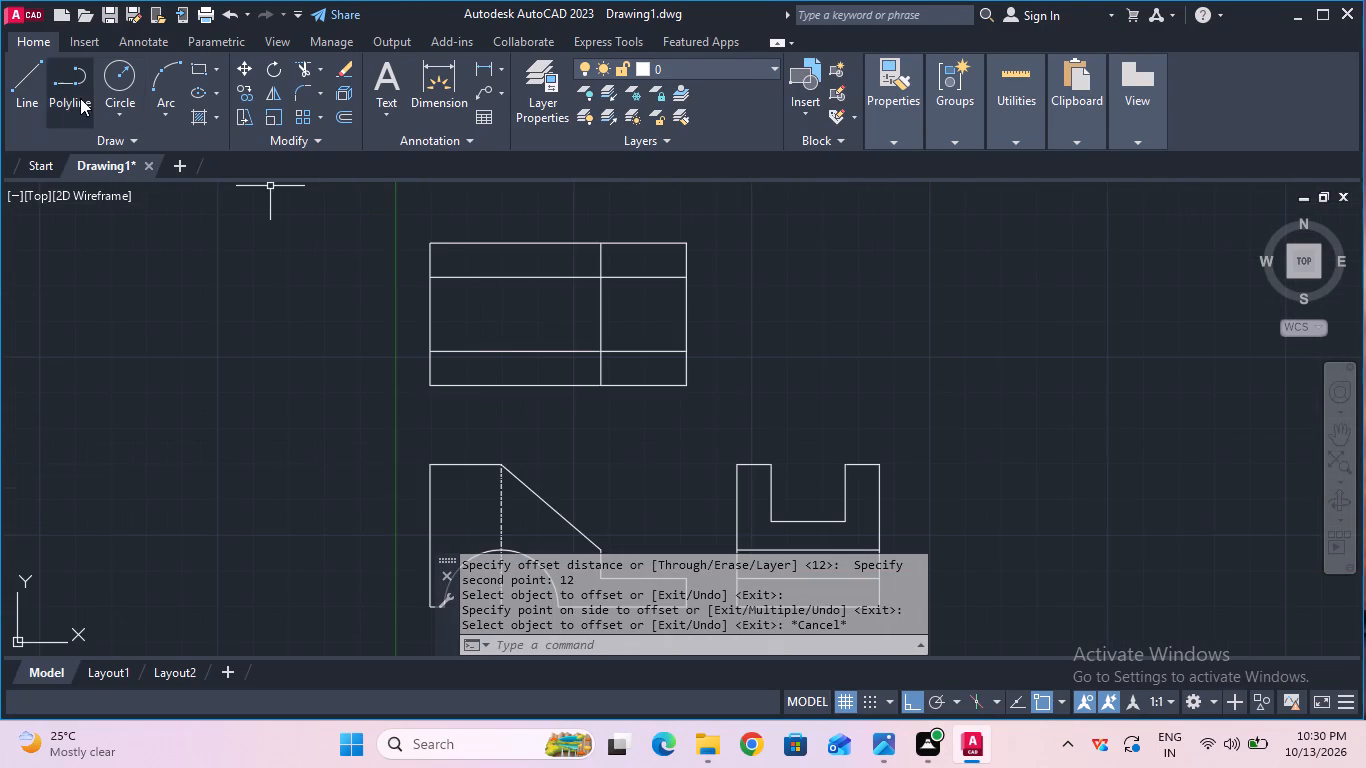
{"action": "left_click", "coordinate": [42, 96]}
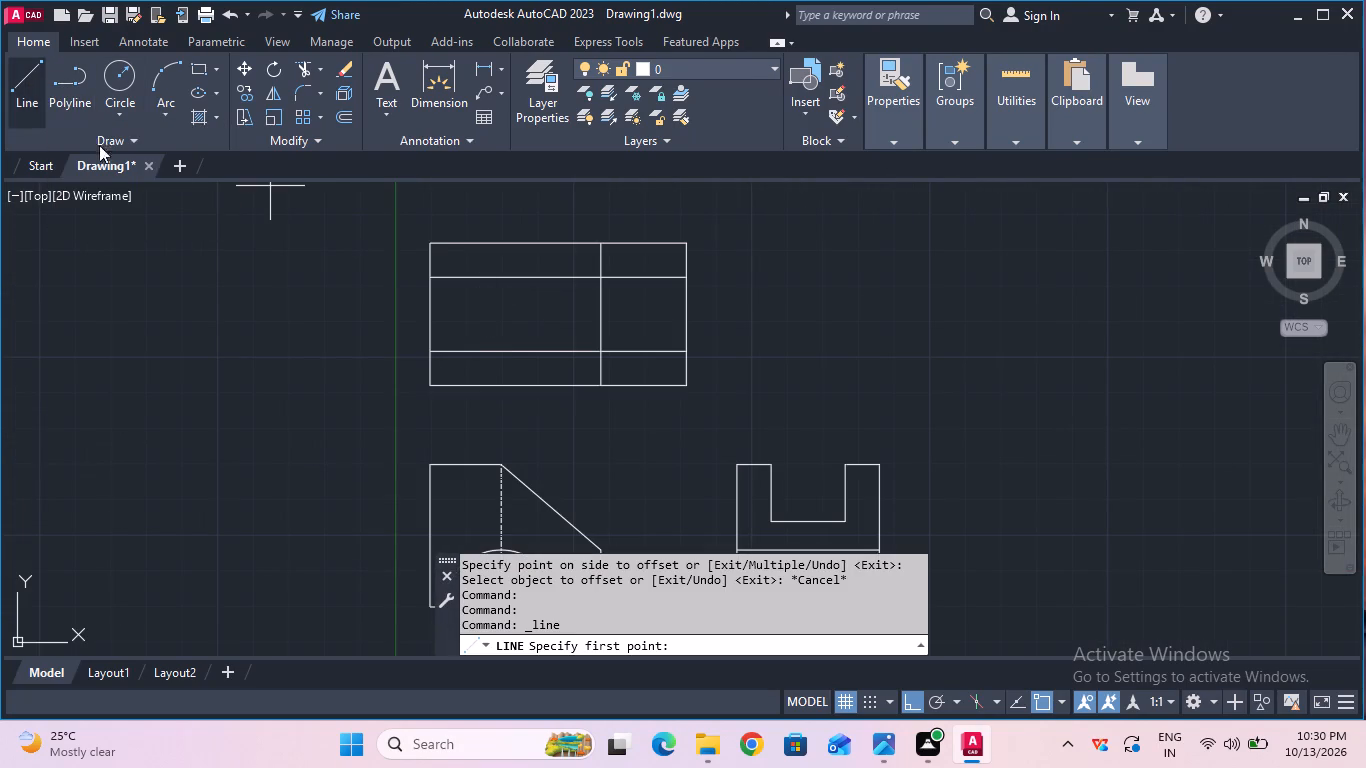
{"action": "left_click", "coordinate": [503, 458]}
{"action": "left_click", "coordinate": [507, 354]}
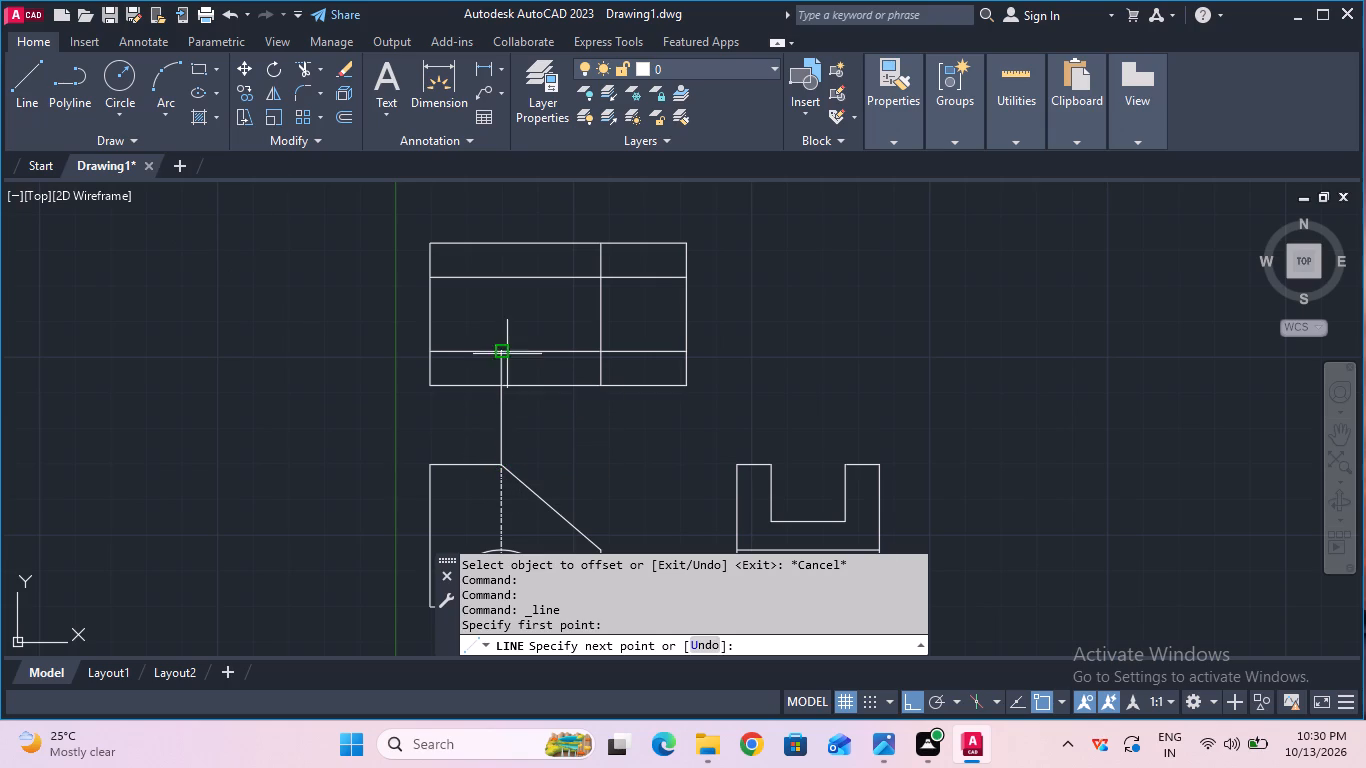
{"action": "key", "text": "Escape"}
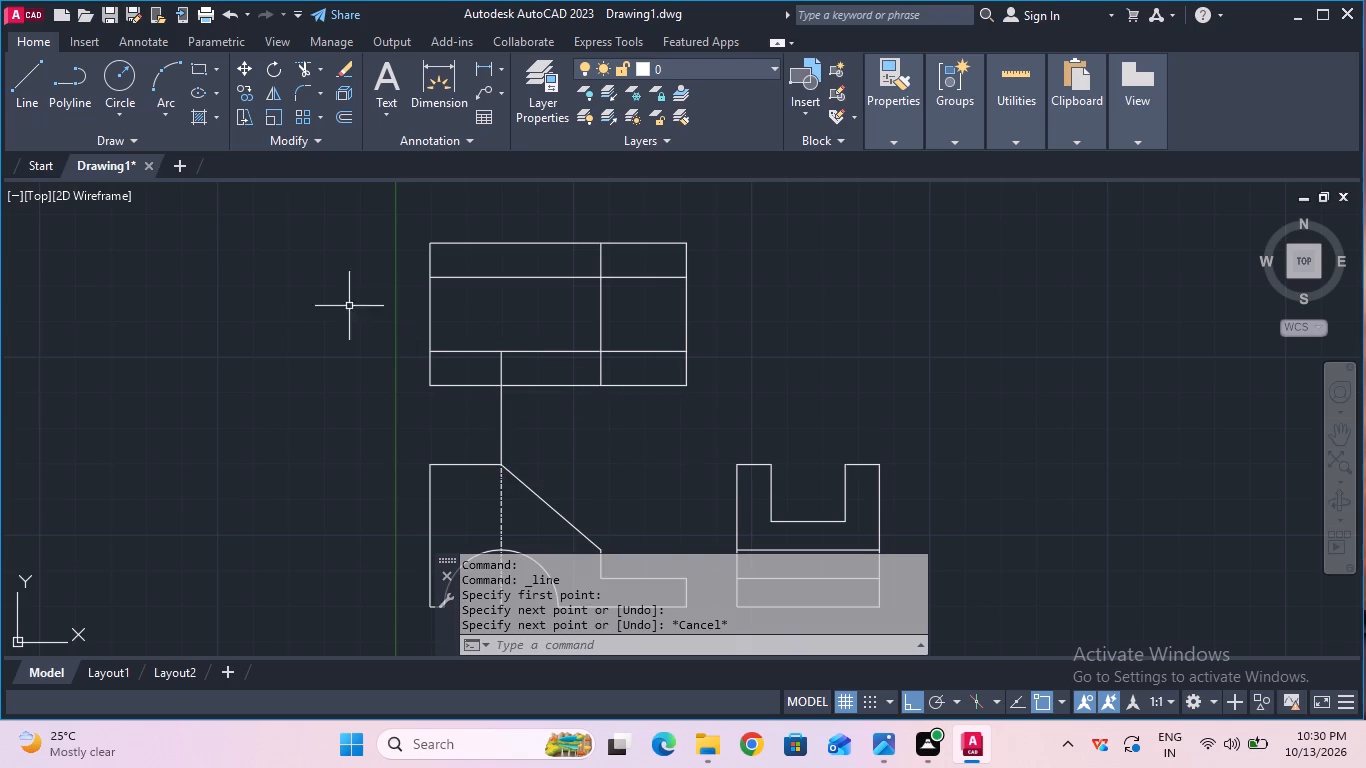
{"action": "left_click", "coordinate": [295, 66]}
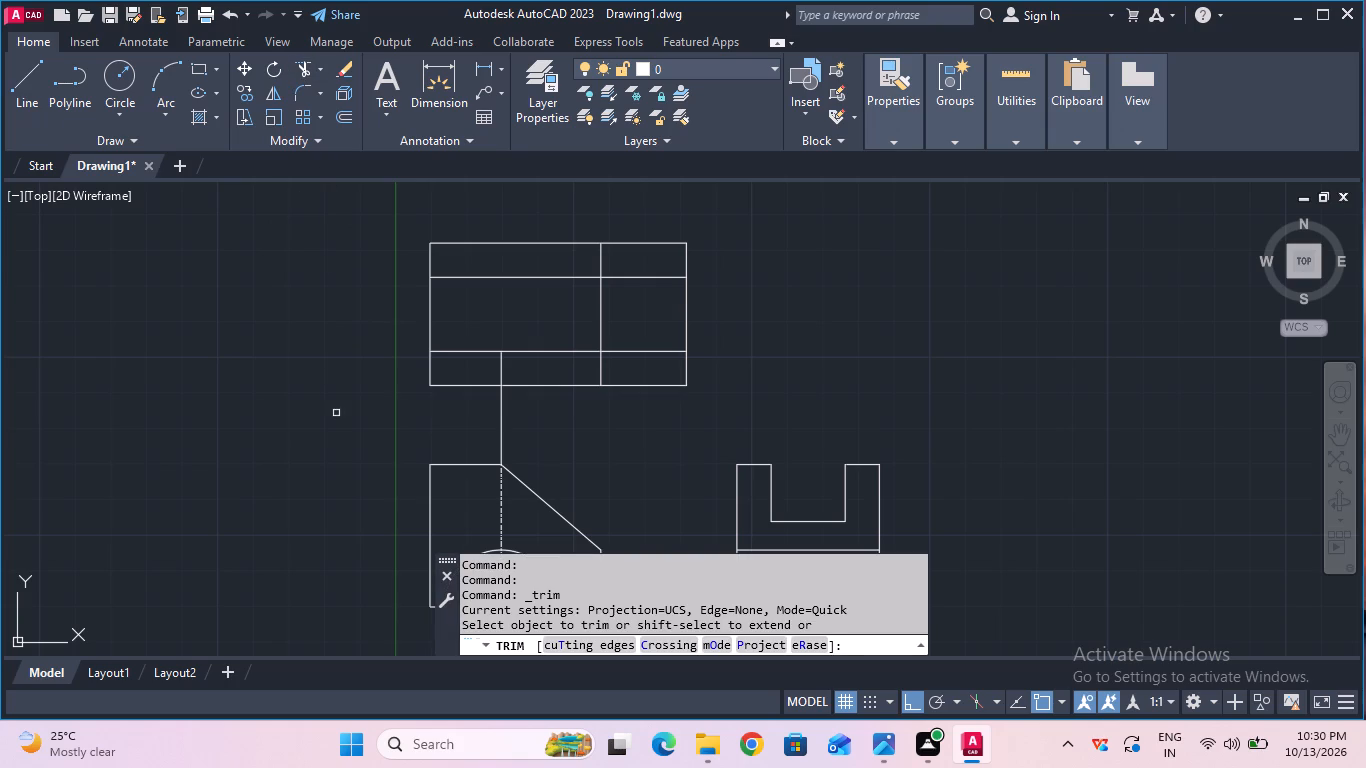
{"action": "left_click_drag", "start_coordinate": [336, 413], "coordinate": [560, 451]}
{"action": "left_click", "coordinate": [560, 451]}
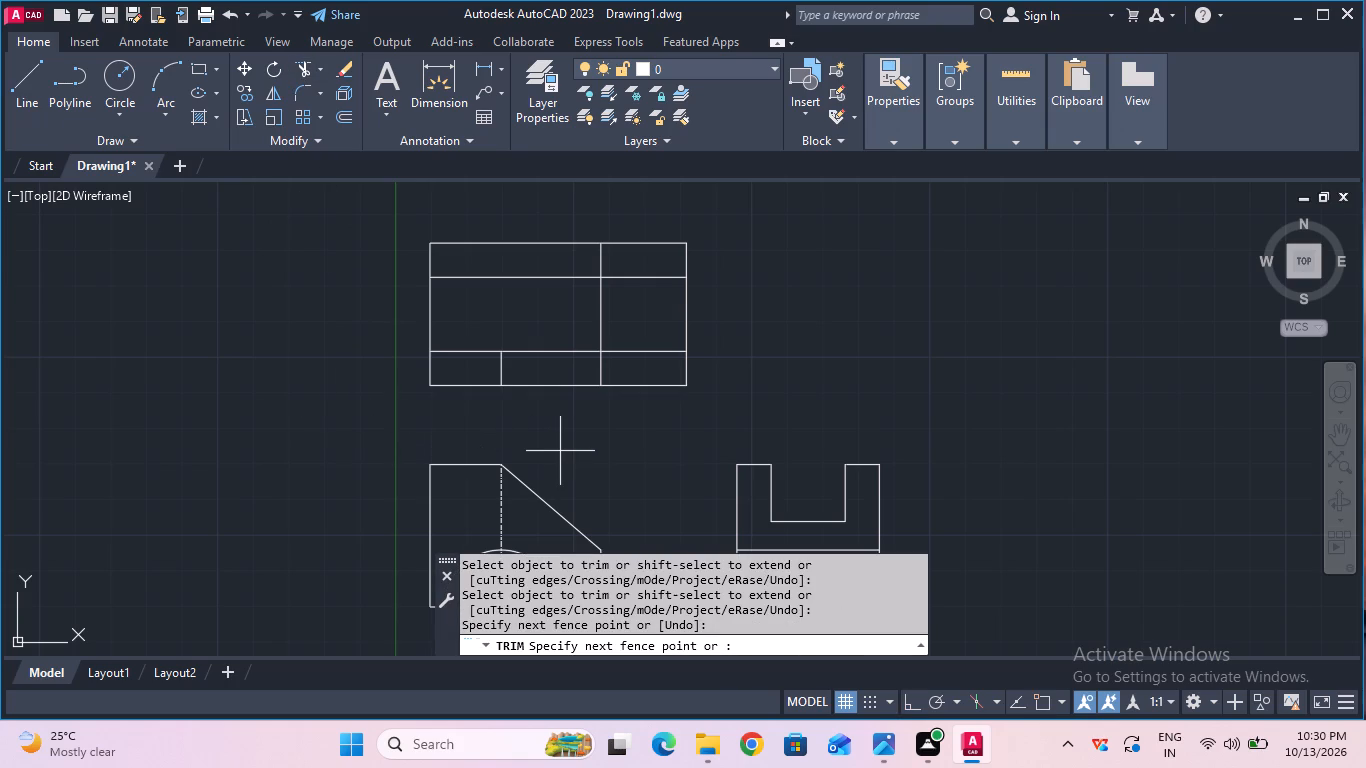
{"action": "key", "text": "Escape"}
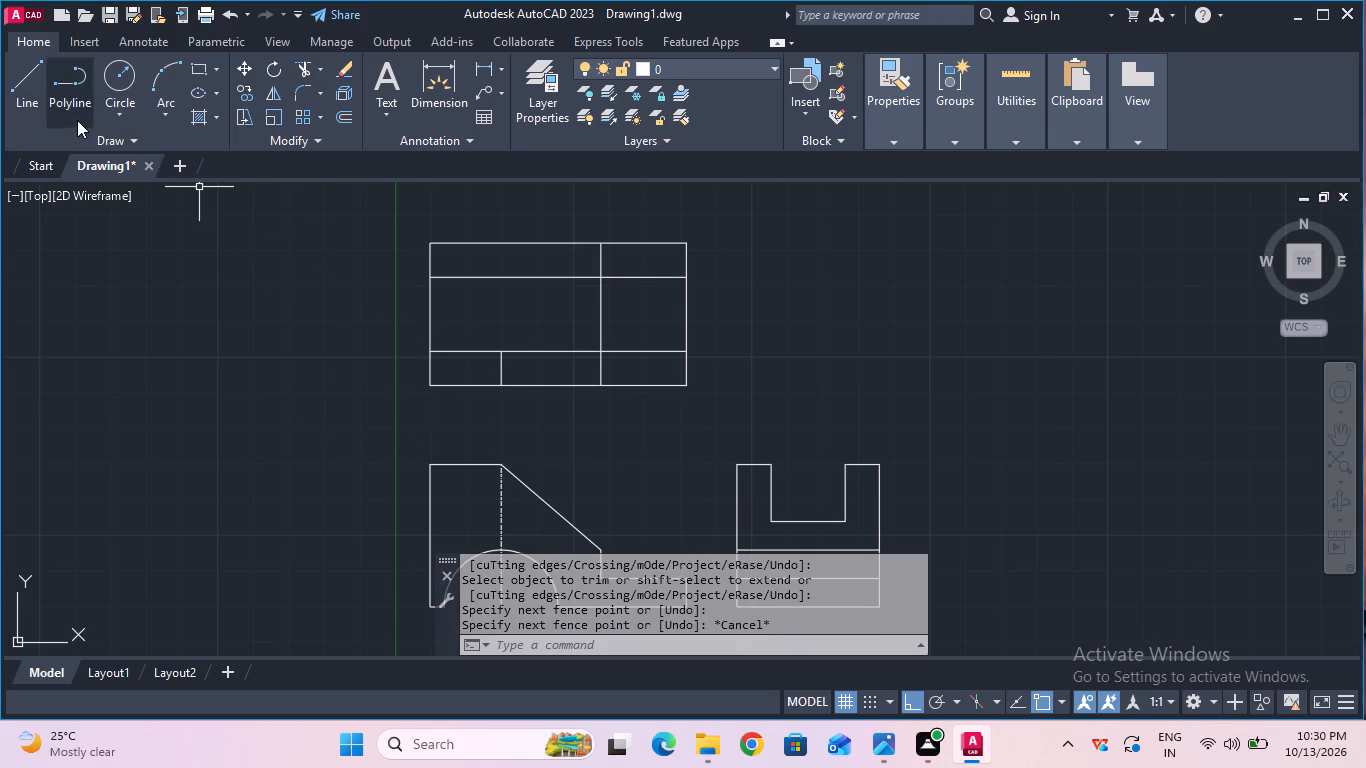
Continue that projection line up to the top view's upper edge, and trim its part between the two inner horizontal lines.
{"action": "left_click", "coordinate": [41, 92]}
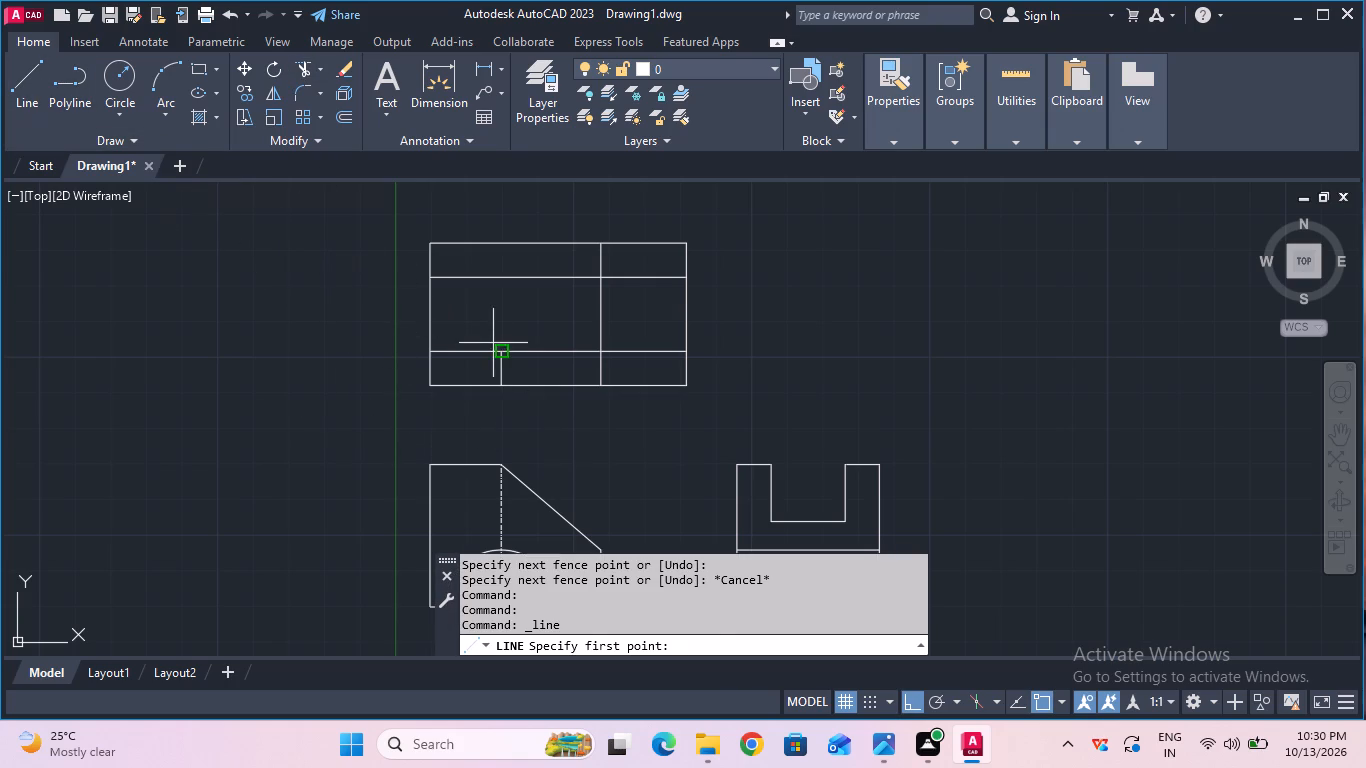
{"action": "left_click", "coordinate": [498, 346]}
{"action": "left_click", "coordinate": [513, 245]}
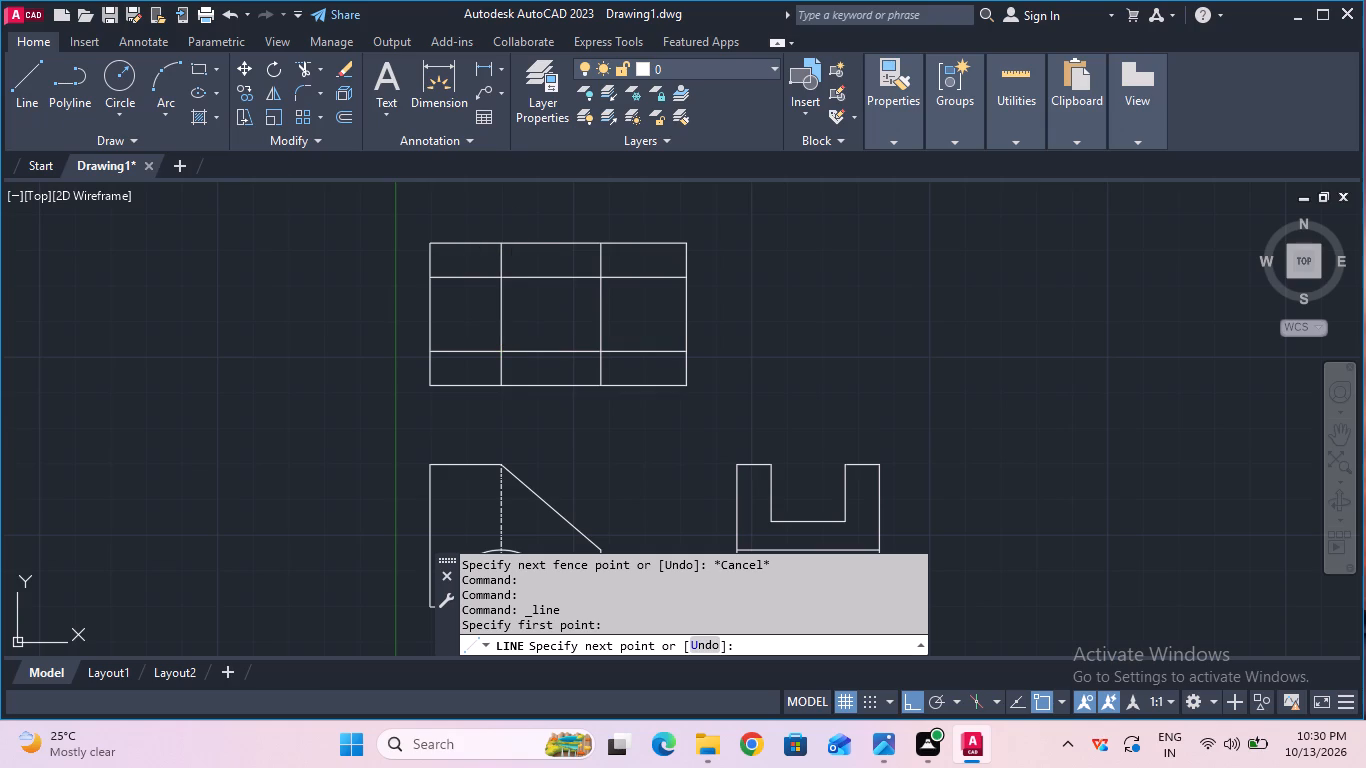
{"action": "key", "text": "Escape"}
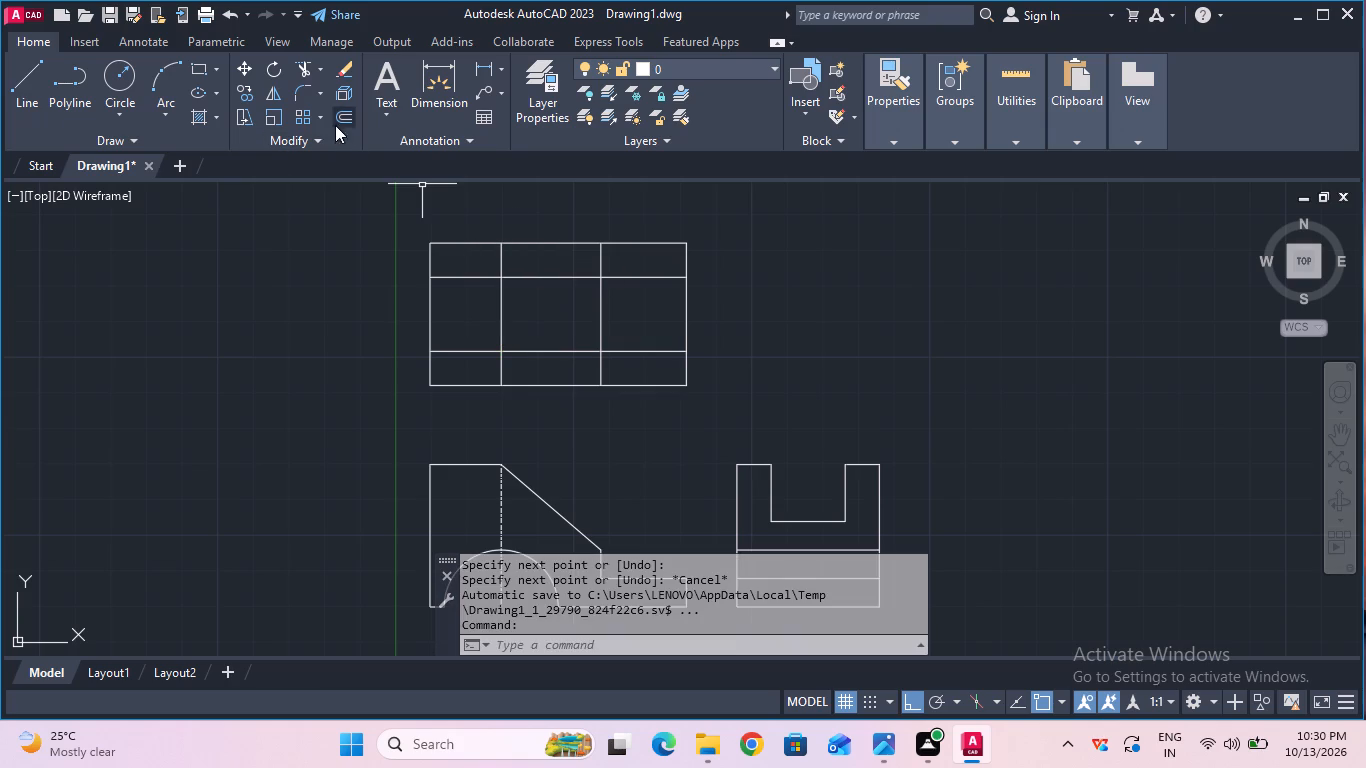
{"action": "left_click", "coordinate": [308, 76]}
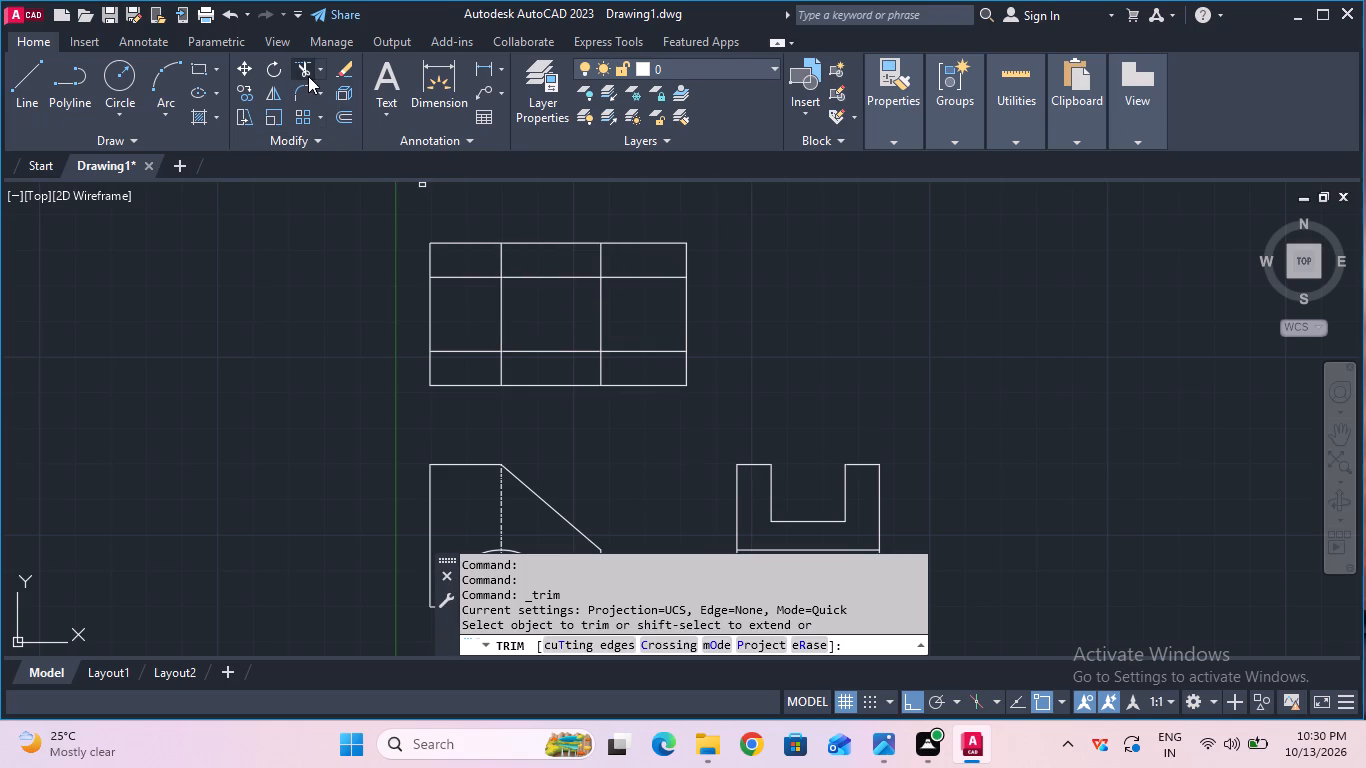
{"action": "left_click", "coordinate": [502, 318]}
{"action": "key", "text": "Escape"}
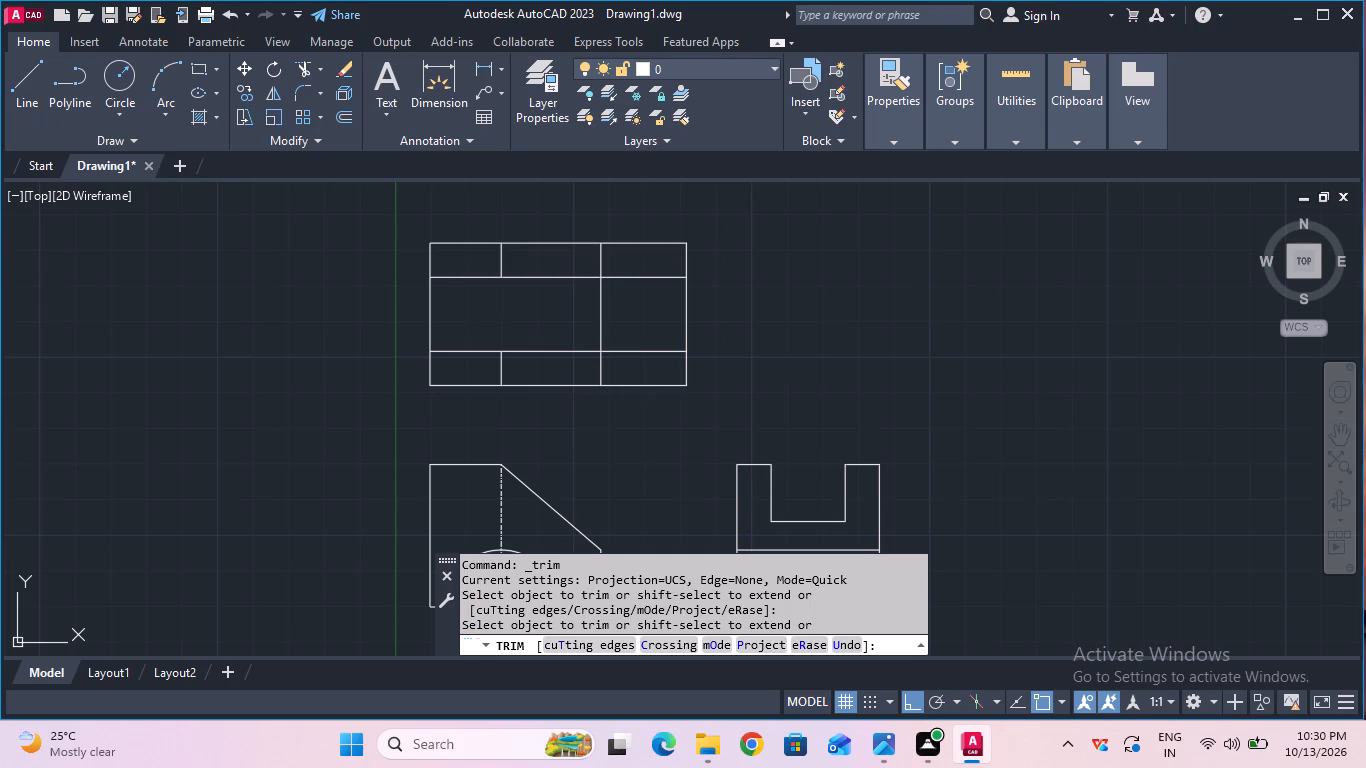
Measure the width of the side view's slot opening using a linear dimension preview, without placing the dimension.
{"action": "scroll", "coordinate": [557, 443], "scroll_direction": "down", "scroll_amount": 1}
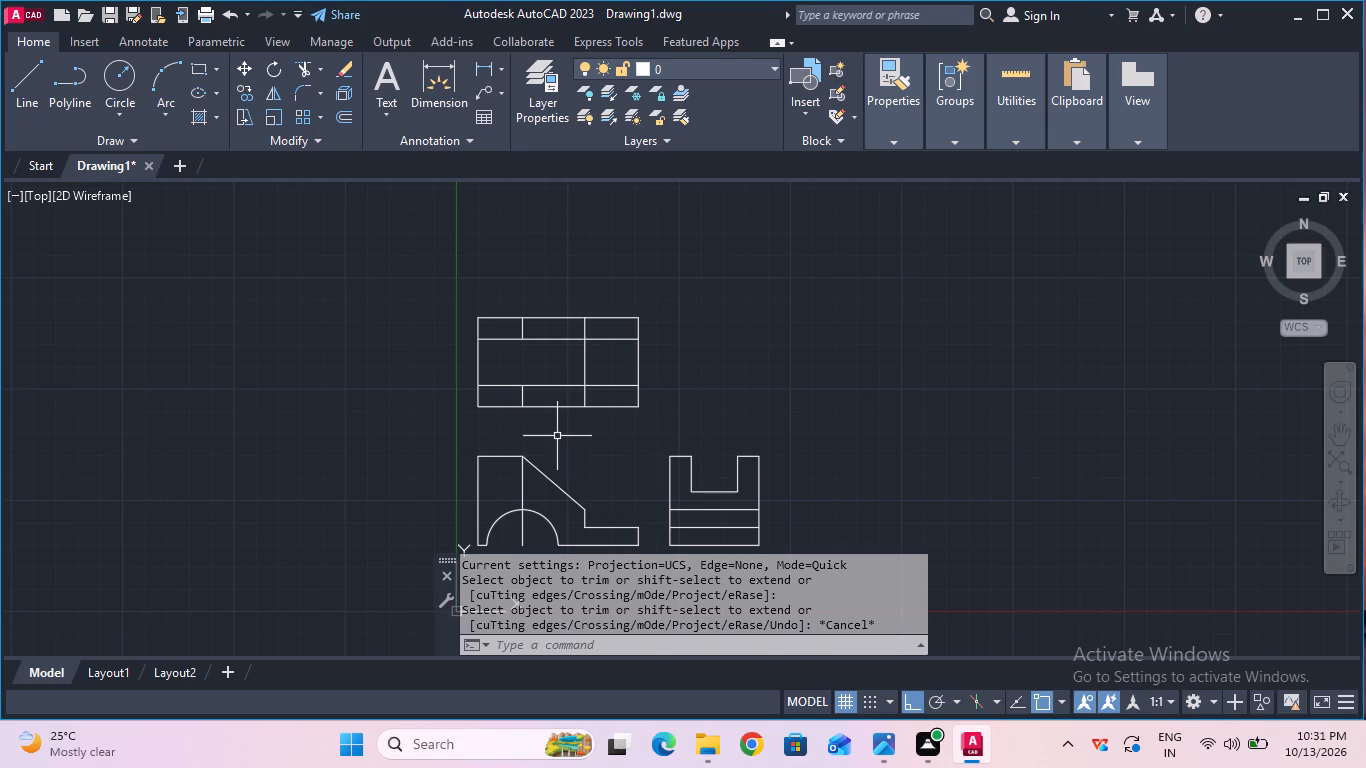
{"action": "scroll", "coordinate": [565, 402], "scroll_direction": "up", "scroll_amount": 1}
{"action": "scroll", "coordinate": [565, 402], "scroll_direction": "down", "scroll_amount": 1}
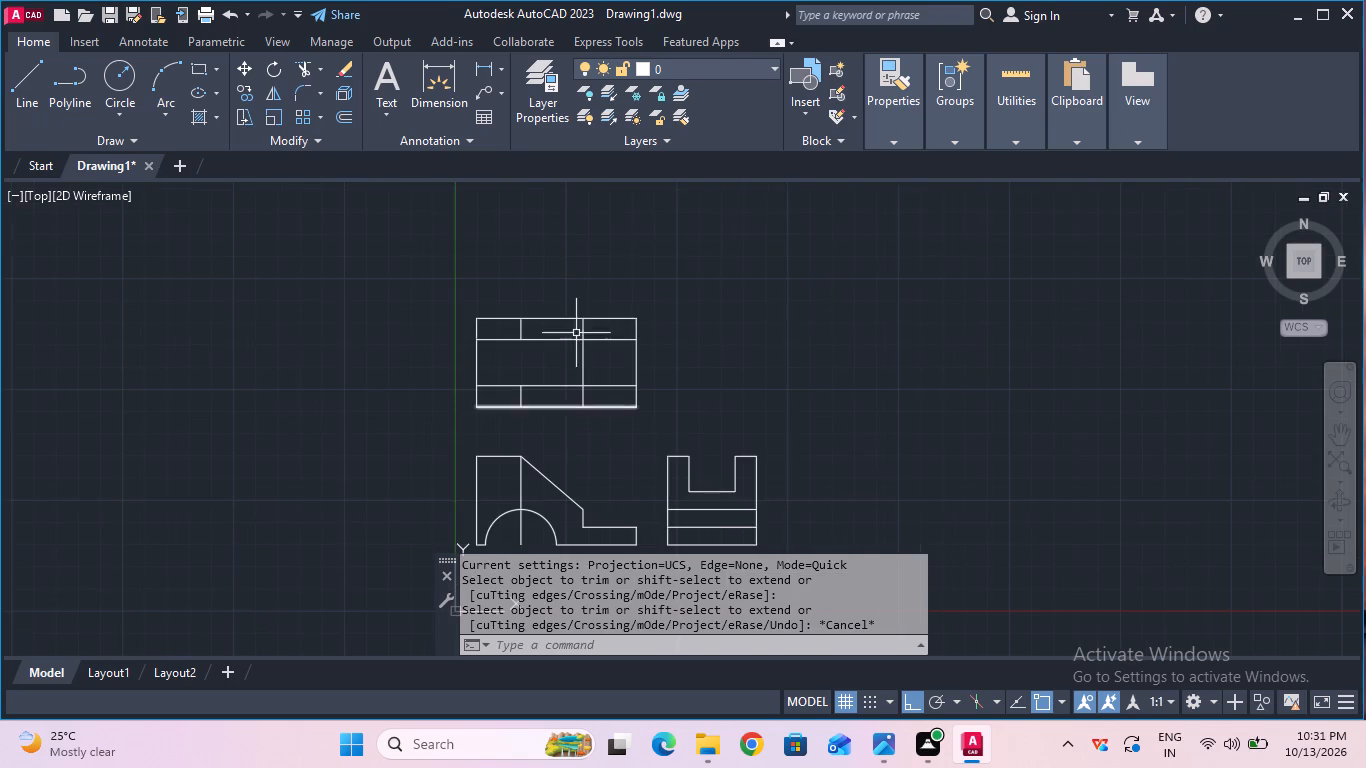
{"action": "left_click", "coordinate": [485, 60]}
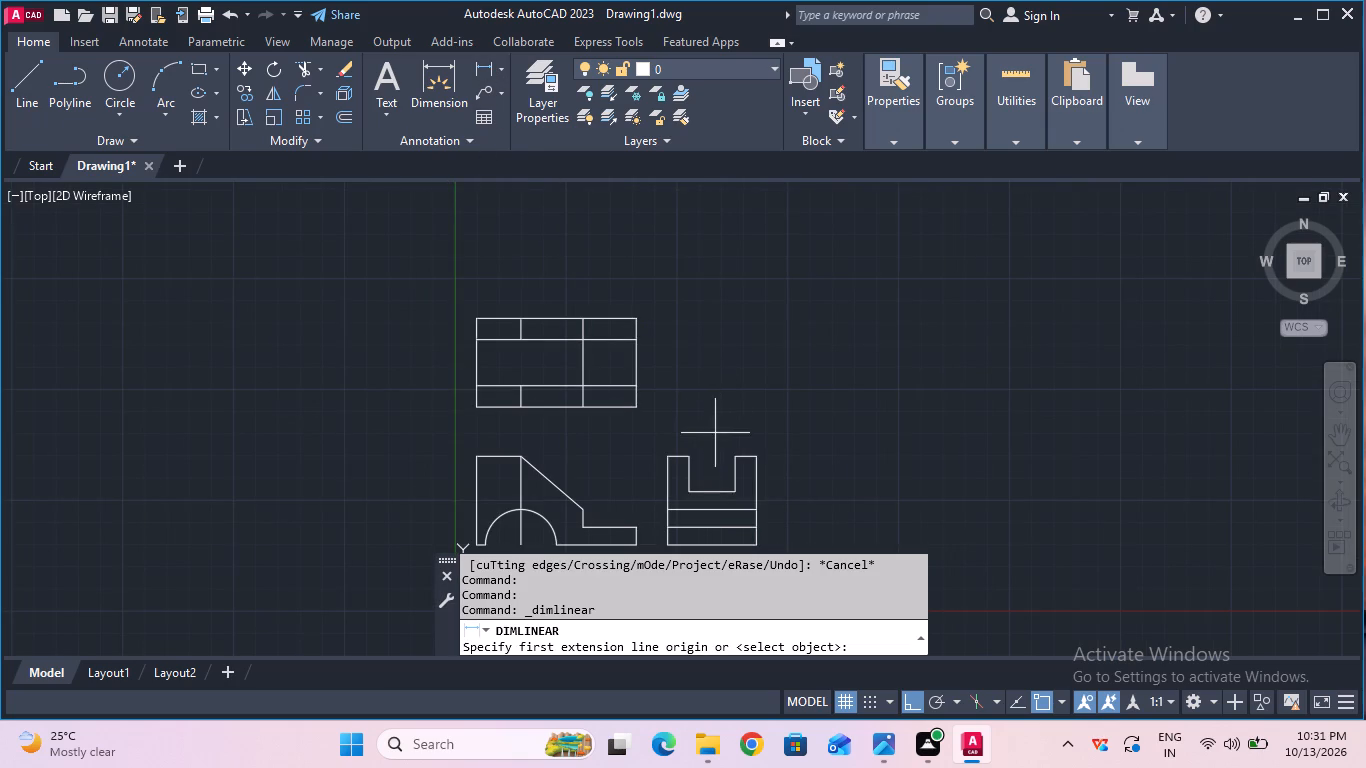
{"action": "left_click", "coordinate": [694, 449]}
{"action": "left_click", "coordinate": [723, 453]}
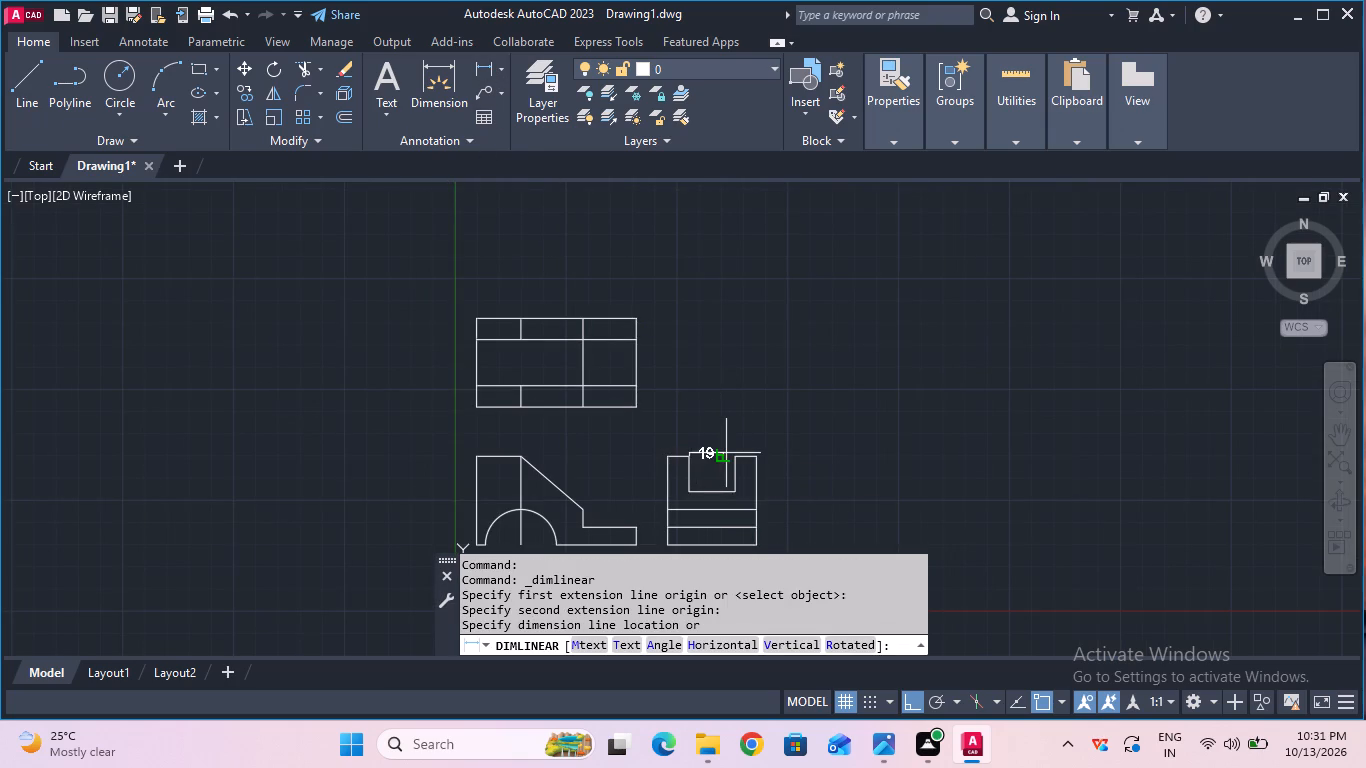
{"action": "key", "text": "Escape"}
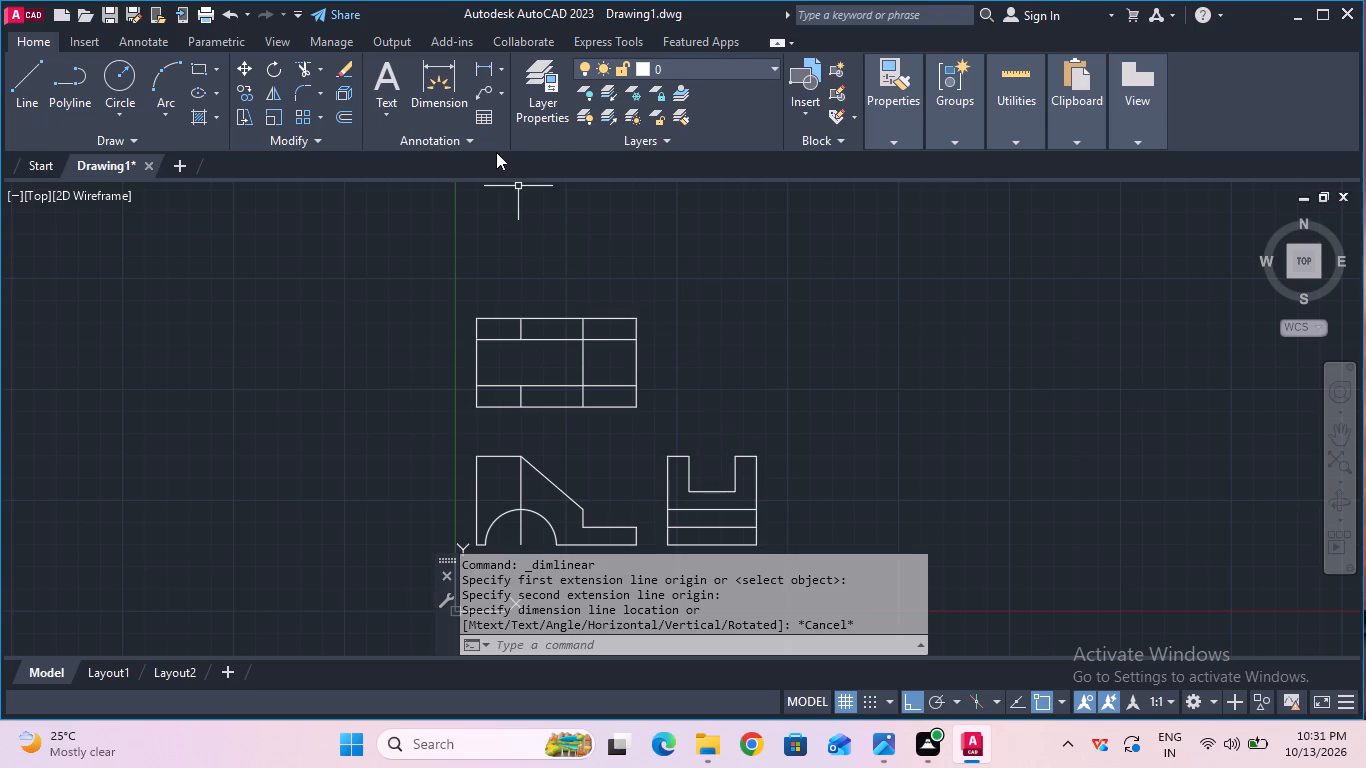
{"action": "left_click", "coordinate": [481, 55]}
{"action": "left_click", "coordinate": [485, 72]}
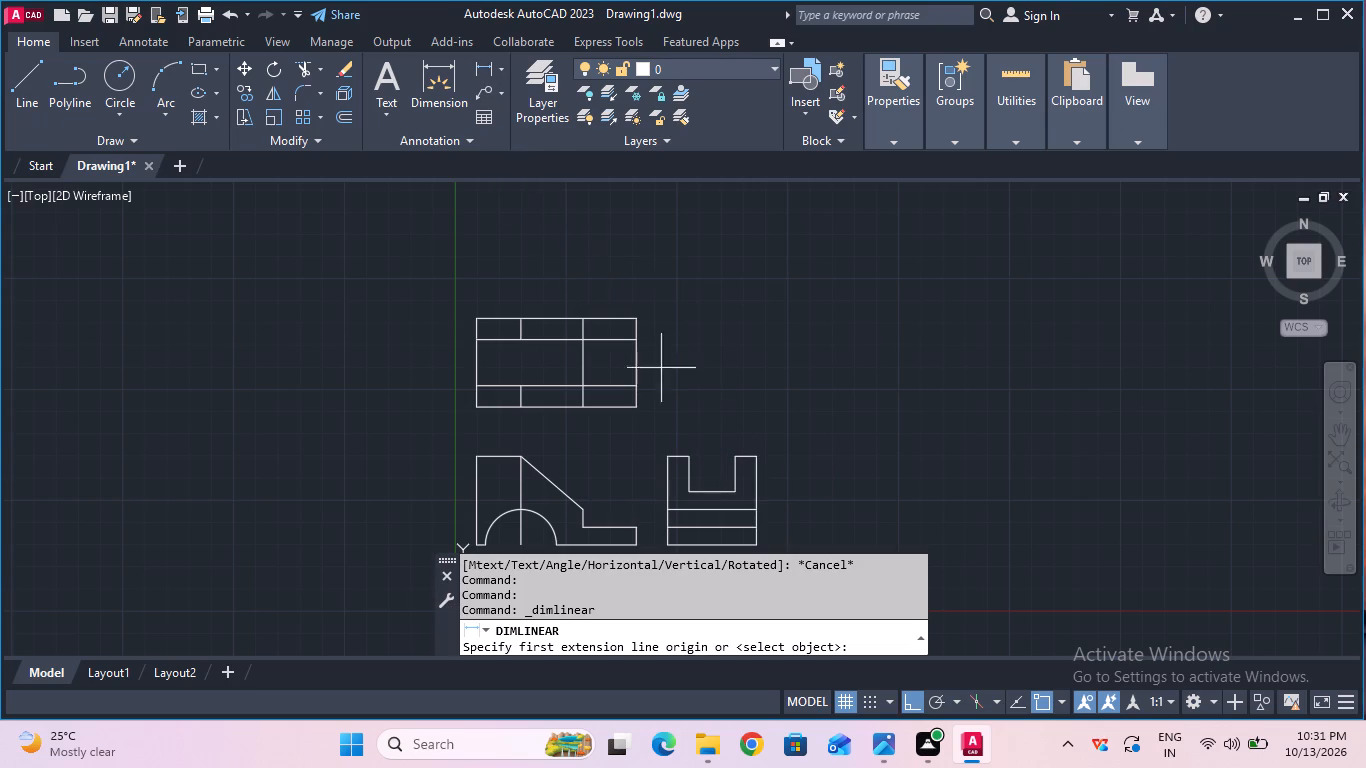
{"action": "left_click", "coordinate": [688, 457]}
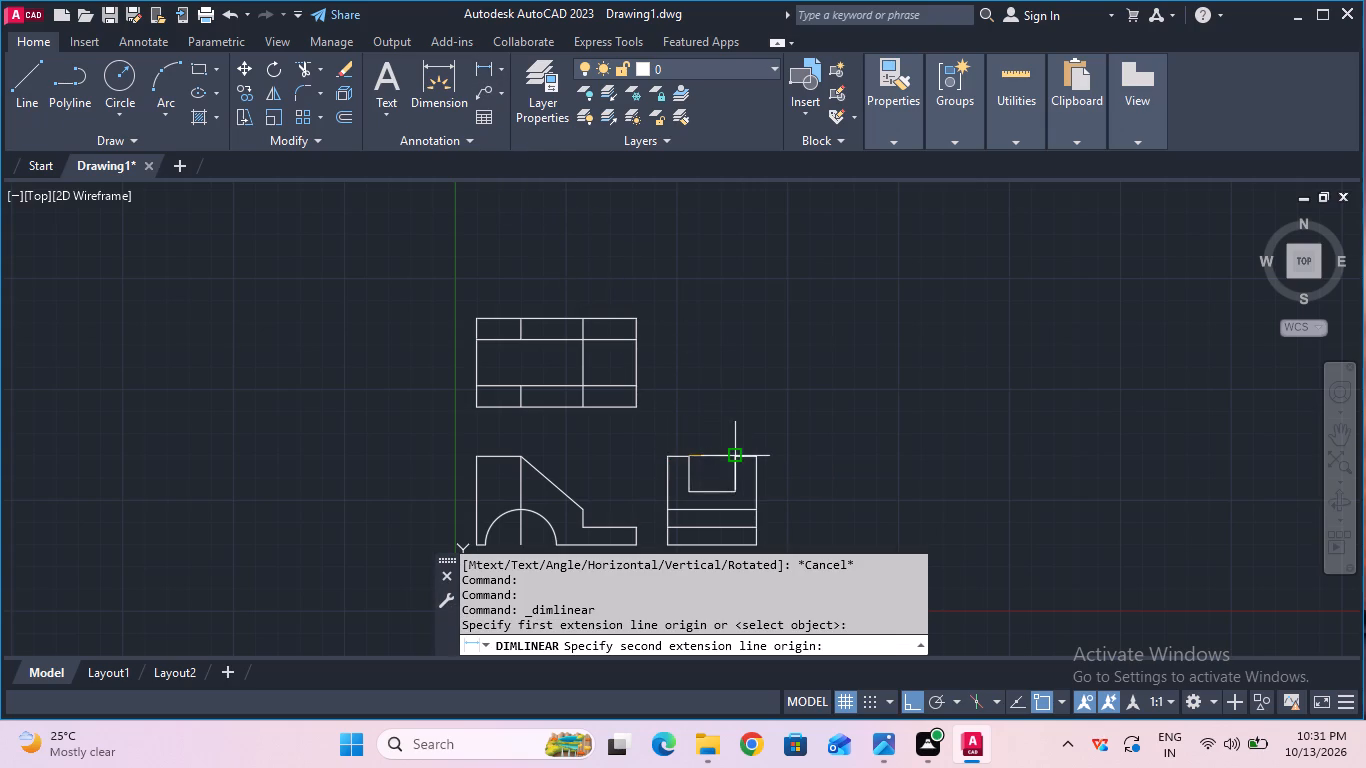
{"action": "left_click", "coordinate": [736, 457]}
{"action": "key", "text": "Escape"}
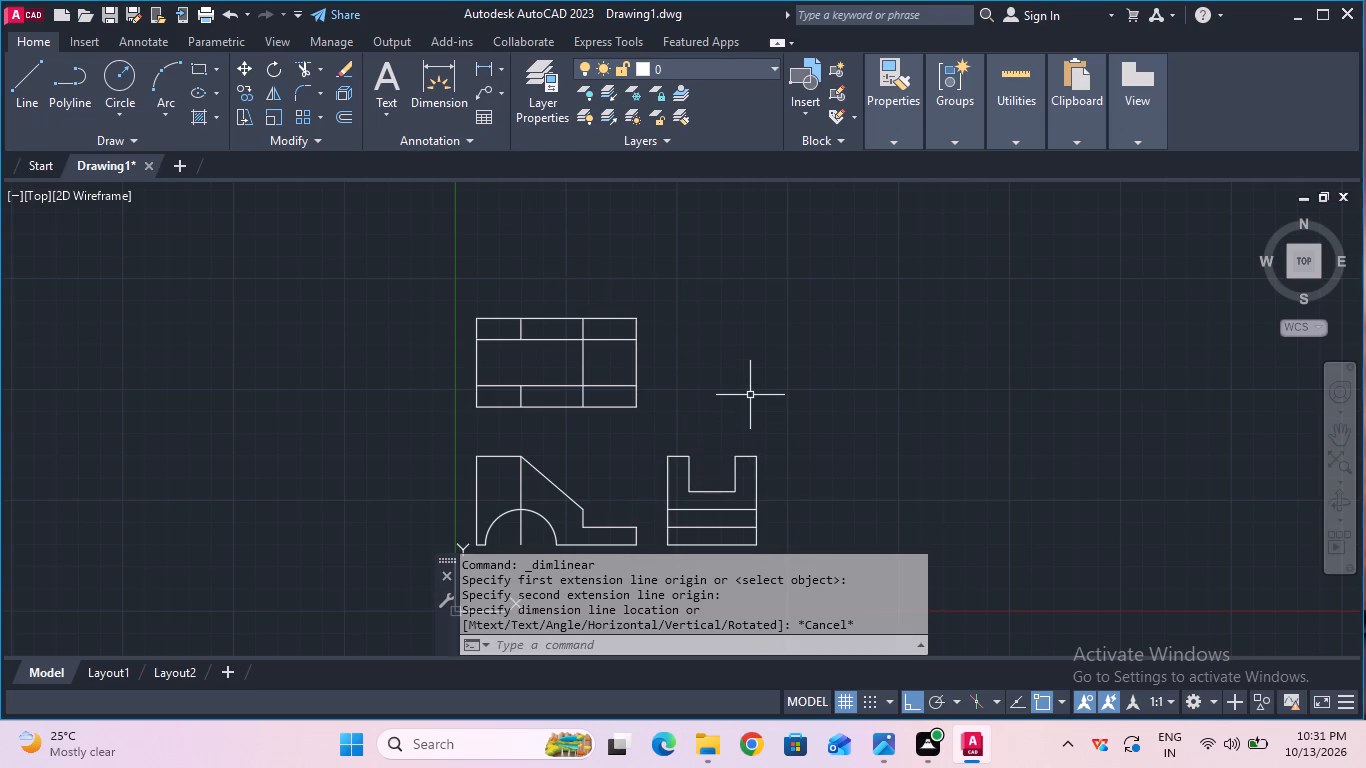
Place a 15 mm horizontal linear dimension above the top view, measured inward from its upper-right corner.
{"action": "middle_click_drag", "start_coordinate": [663, 336], "coordinate": [662, 394]}
{"action": "scroll", "coordinate": [662, 394], "scroll_direction": "up", "scroll_amount": 1}
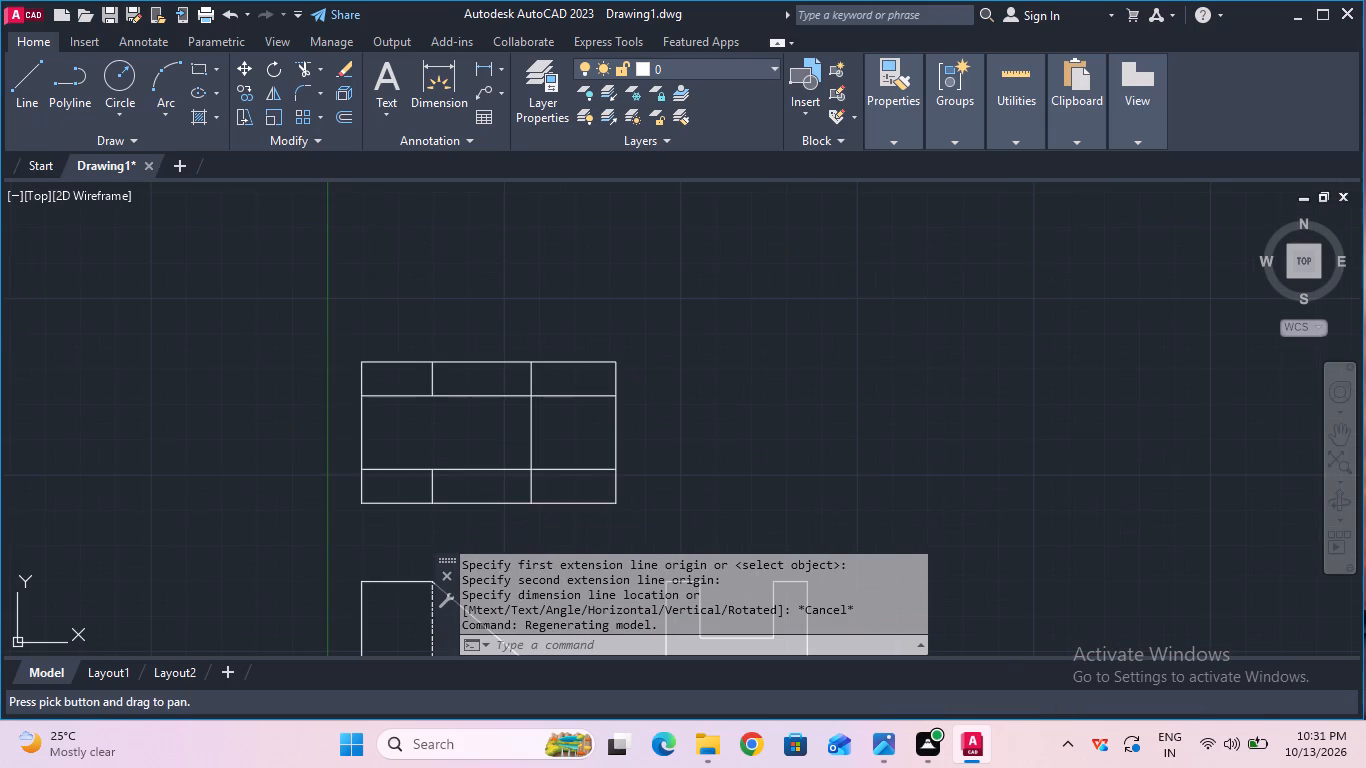
{"action": "scroll", "coordinate": [662, 394], "scroll_direction": "up", "scroll_amount": 1}
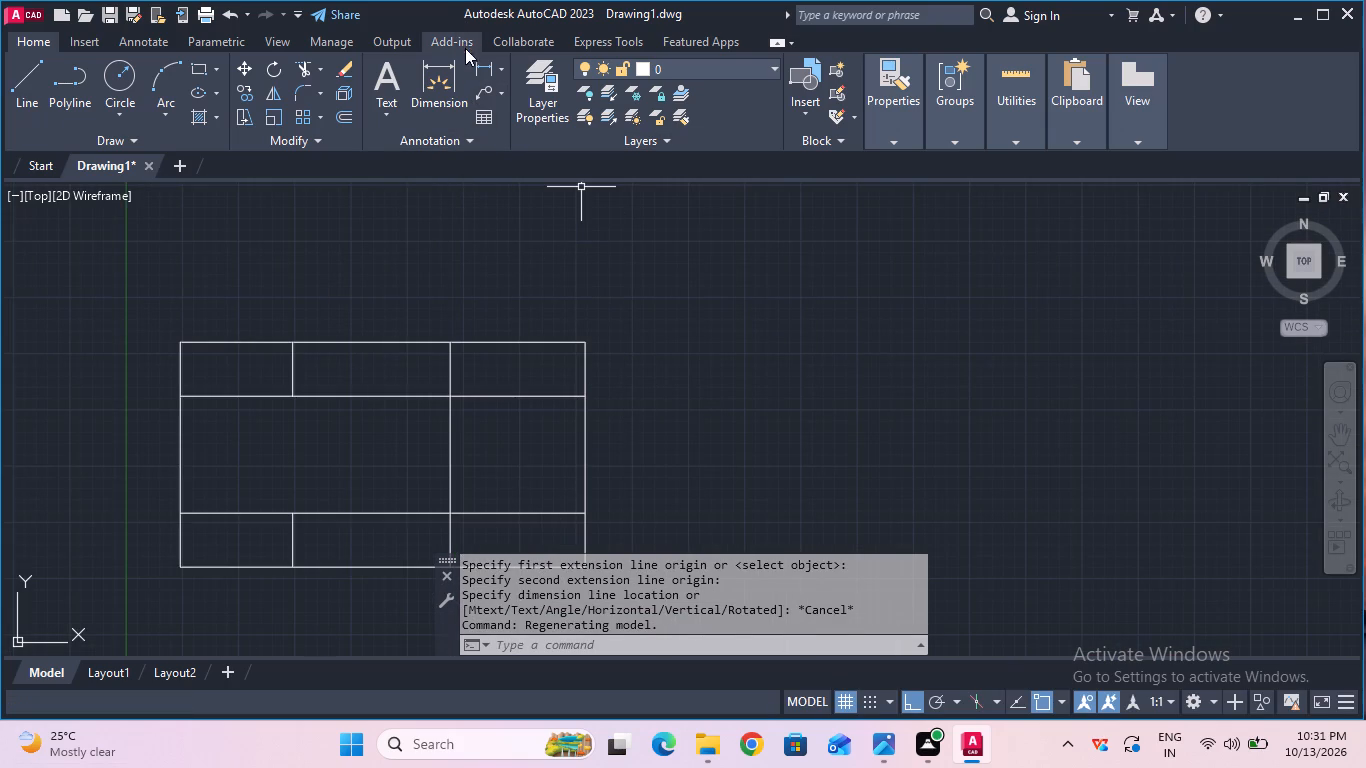
{"action": "left_click", "coordinate": [487, 54]}
{"action": "left_click", "coordinate": [487, 57]}
{"action": "left_click", "coordinate": [484, 68]}
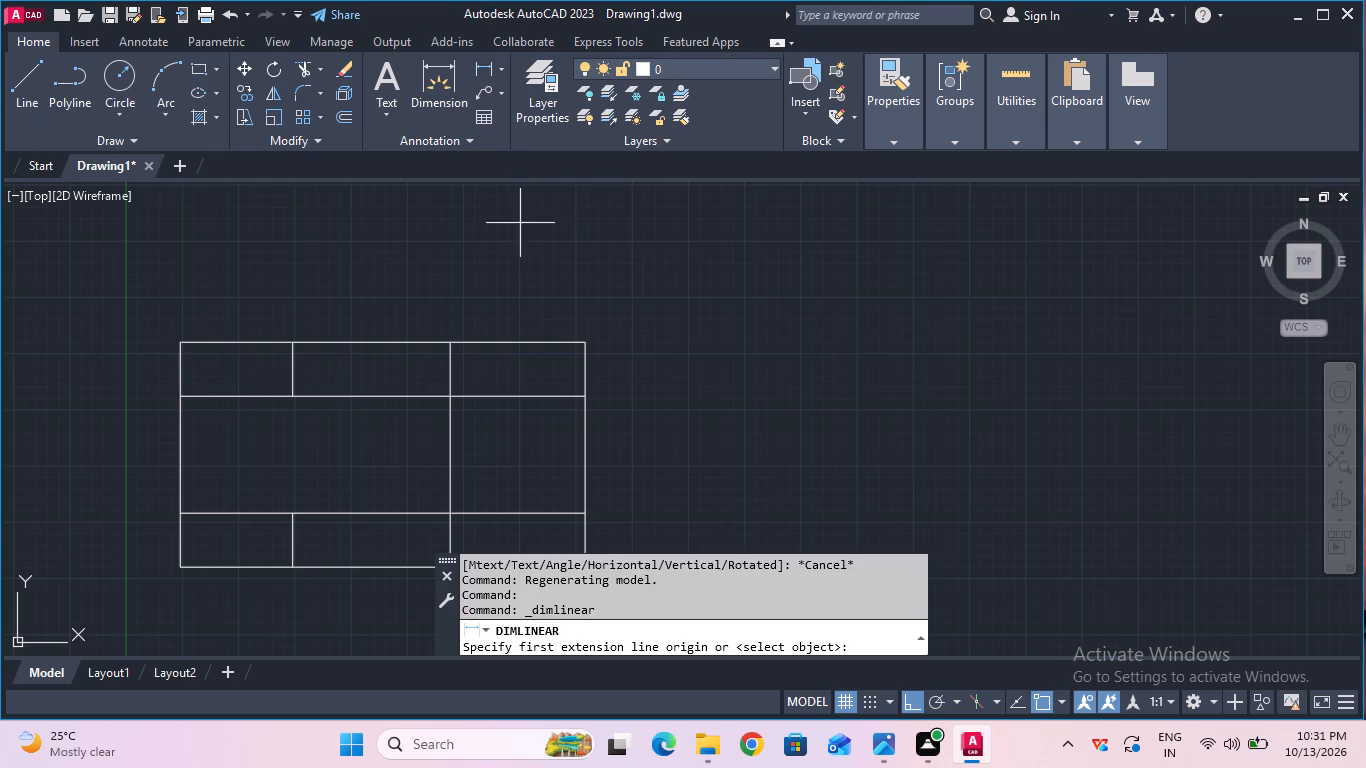
{"action": "left_click", "coordinate": [583, 341]}
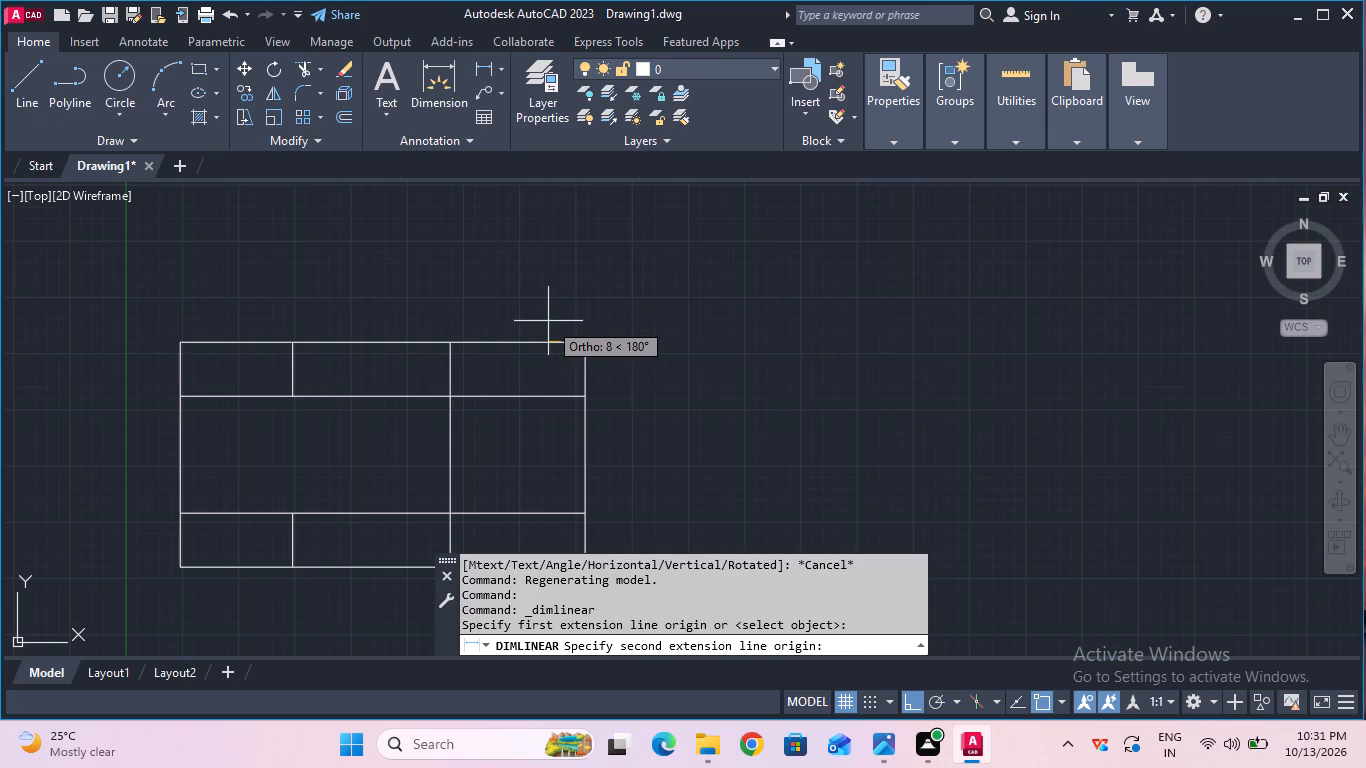
{"action": "key", "text": "1"}
{"action": "key", "text": "5"}
{"action": "key", "text": "Return"}
{"action": "left_click", "coordinate": [557, 284]}
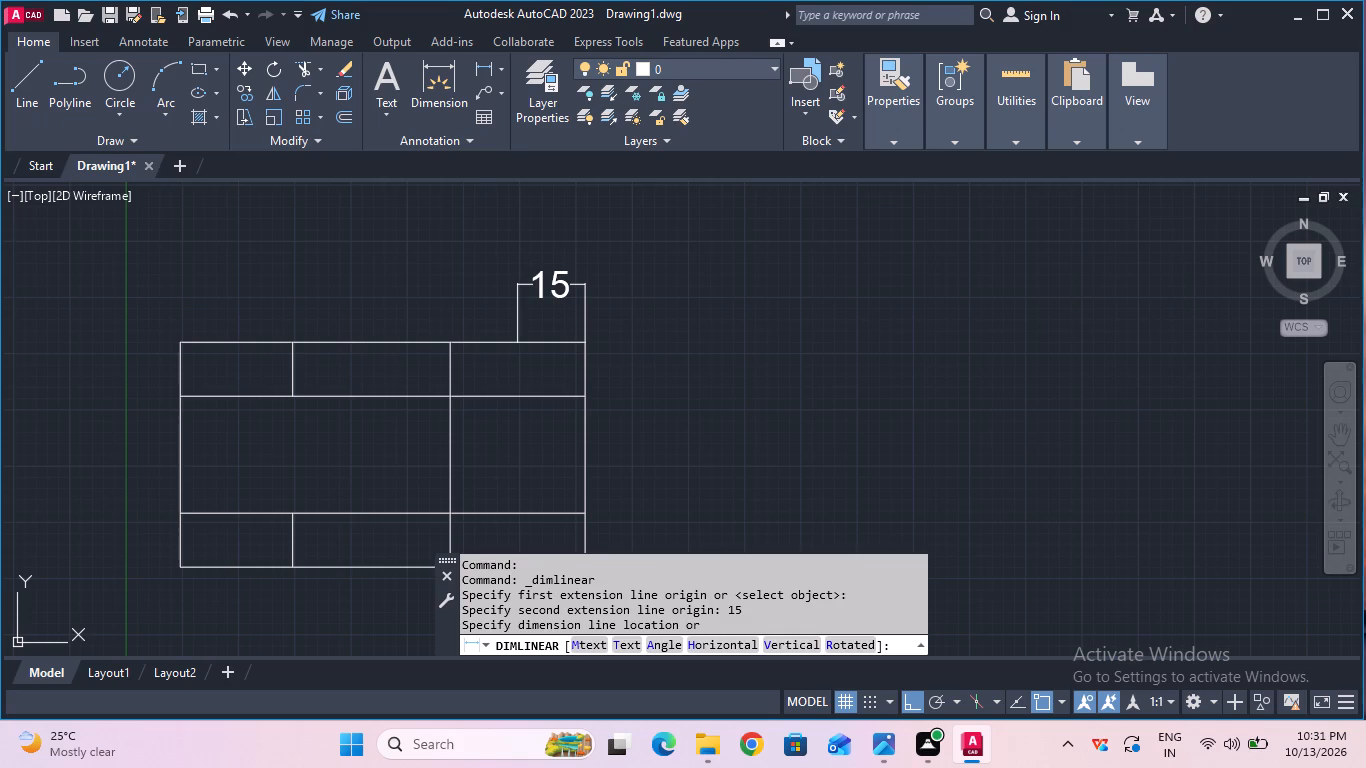
Place a 15 mm horizontal linear dimension below the top view, measured inward from its lower-right corner.
{"action": "middle_click_drag", "start_coordinate": [675, 358], "coordinate": [707, 225]}
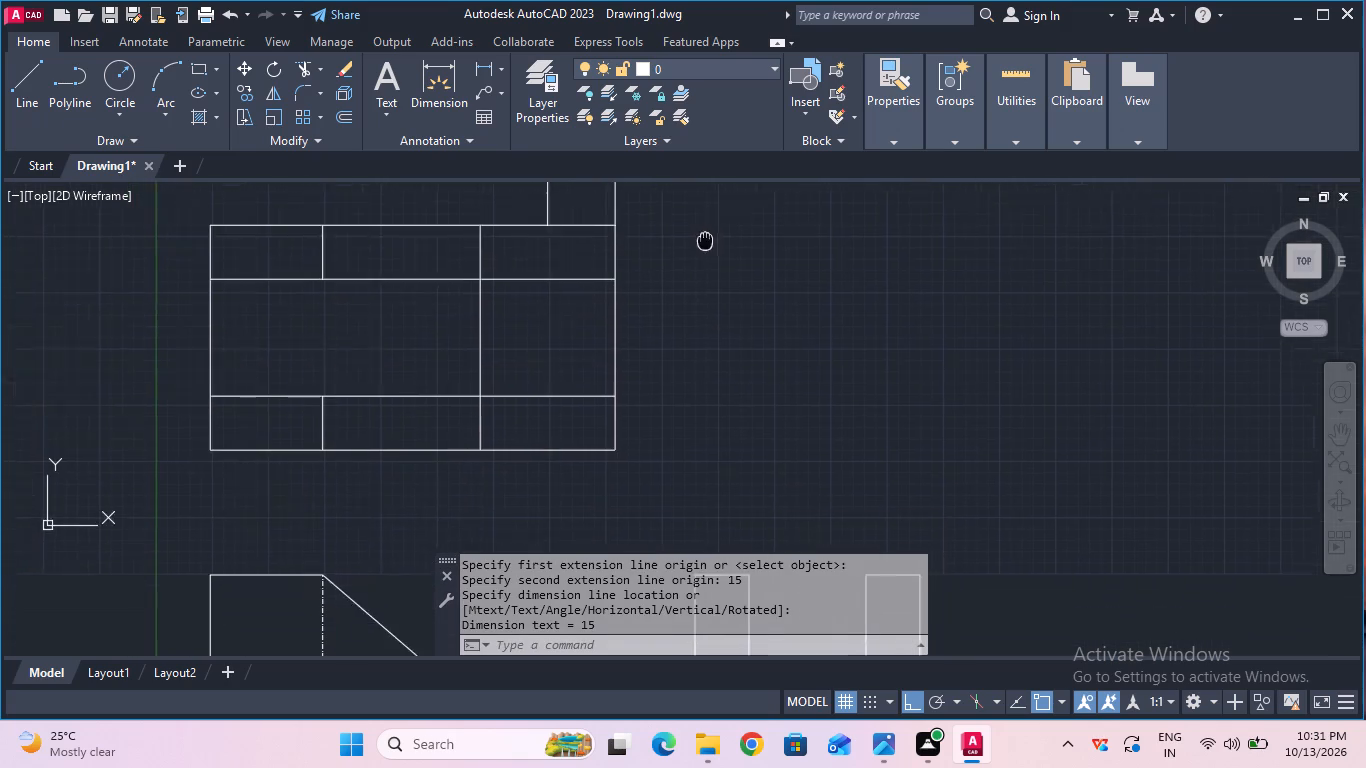
{"action": "middle_click_drag", "start_coordinate": [707, 225], "coordinate": [711, 184]}
{"action": "left_click", "coordinate": [489, 66]}
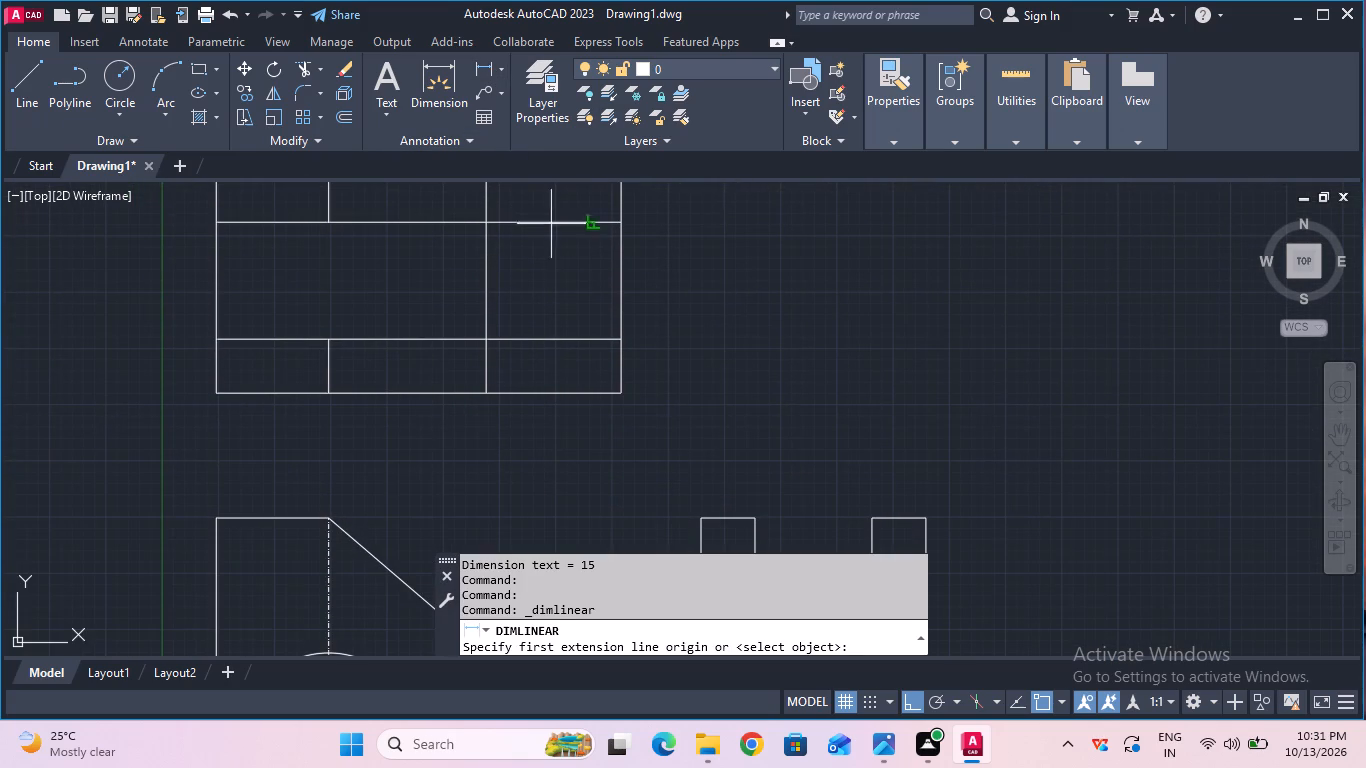
{"action": "left_click", "coordinate": [612, 393]}
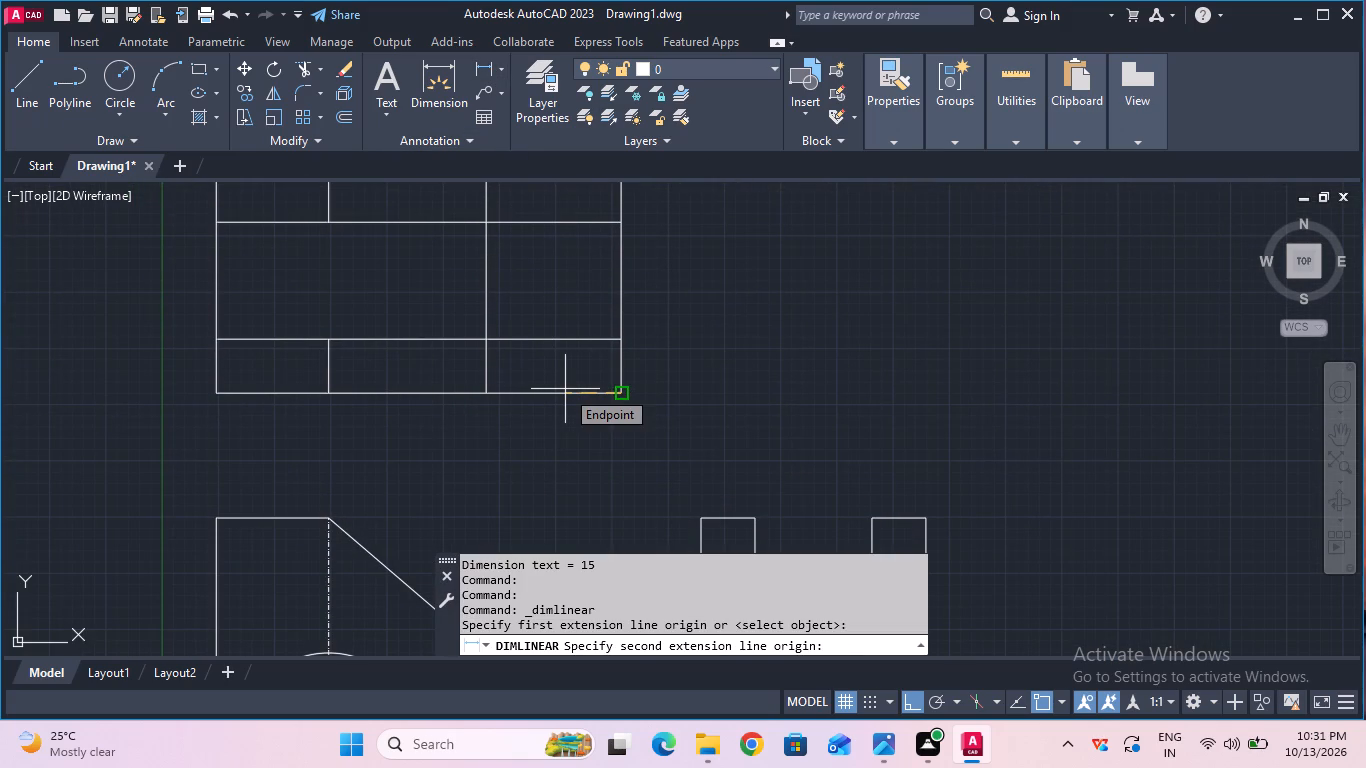
{"action": "type", "text": "15"}
{"action": "key", "text": "Return"}
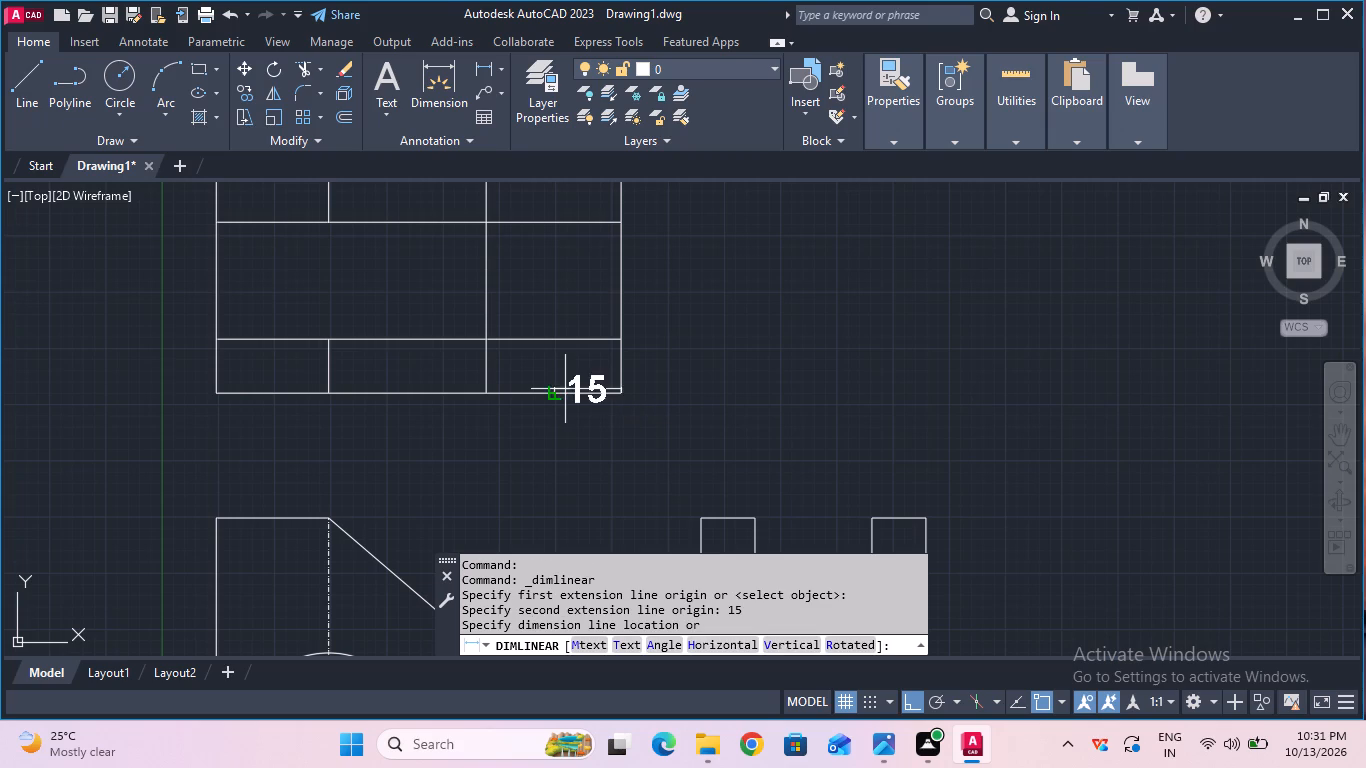
{"action": "left_click", "coordinate": [560, 437]}
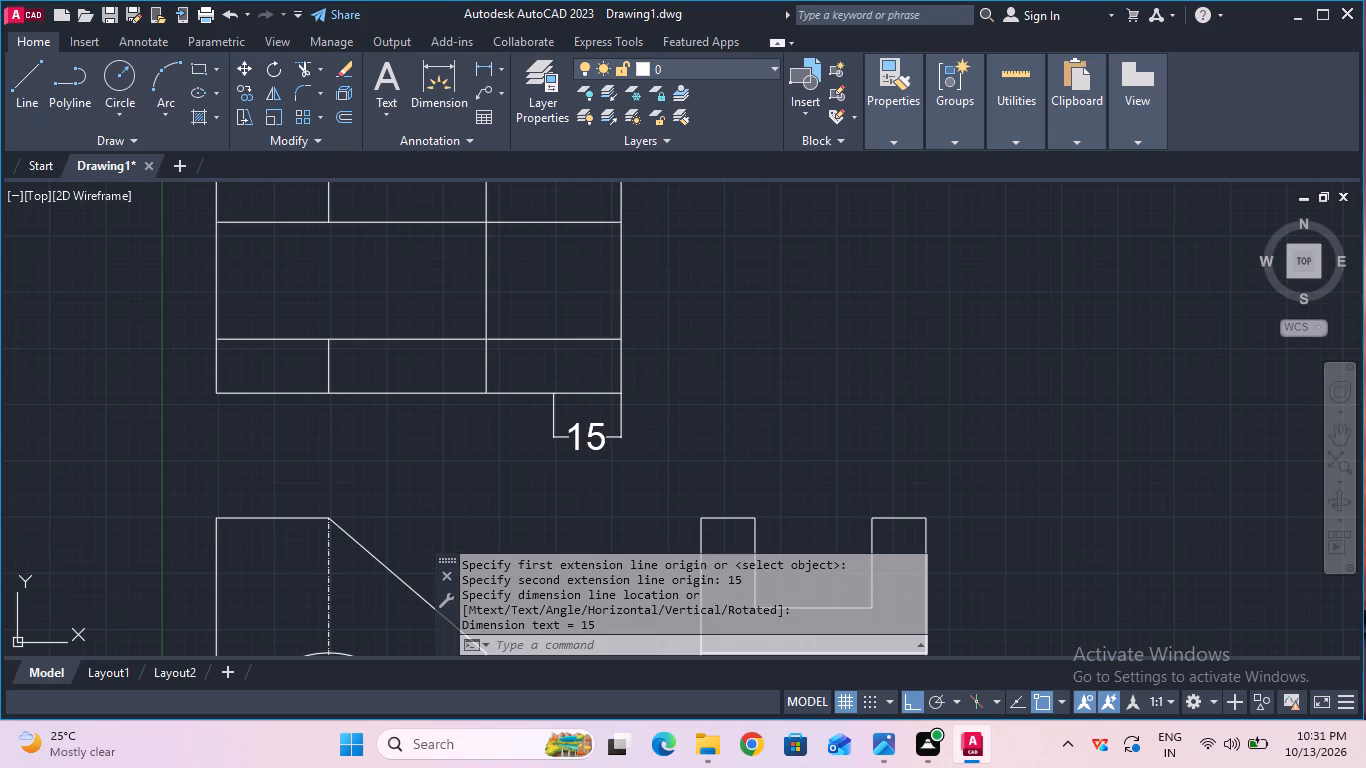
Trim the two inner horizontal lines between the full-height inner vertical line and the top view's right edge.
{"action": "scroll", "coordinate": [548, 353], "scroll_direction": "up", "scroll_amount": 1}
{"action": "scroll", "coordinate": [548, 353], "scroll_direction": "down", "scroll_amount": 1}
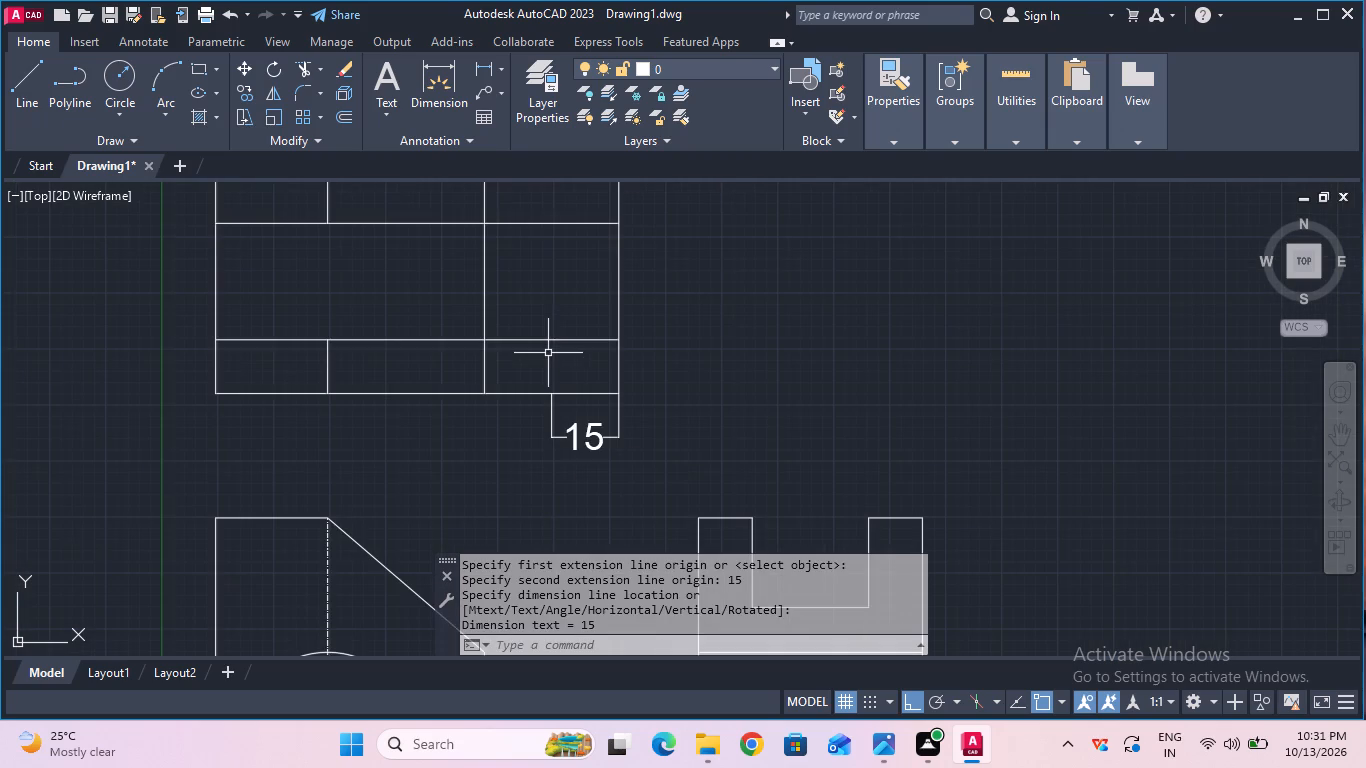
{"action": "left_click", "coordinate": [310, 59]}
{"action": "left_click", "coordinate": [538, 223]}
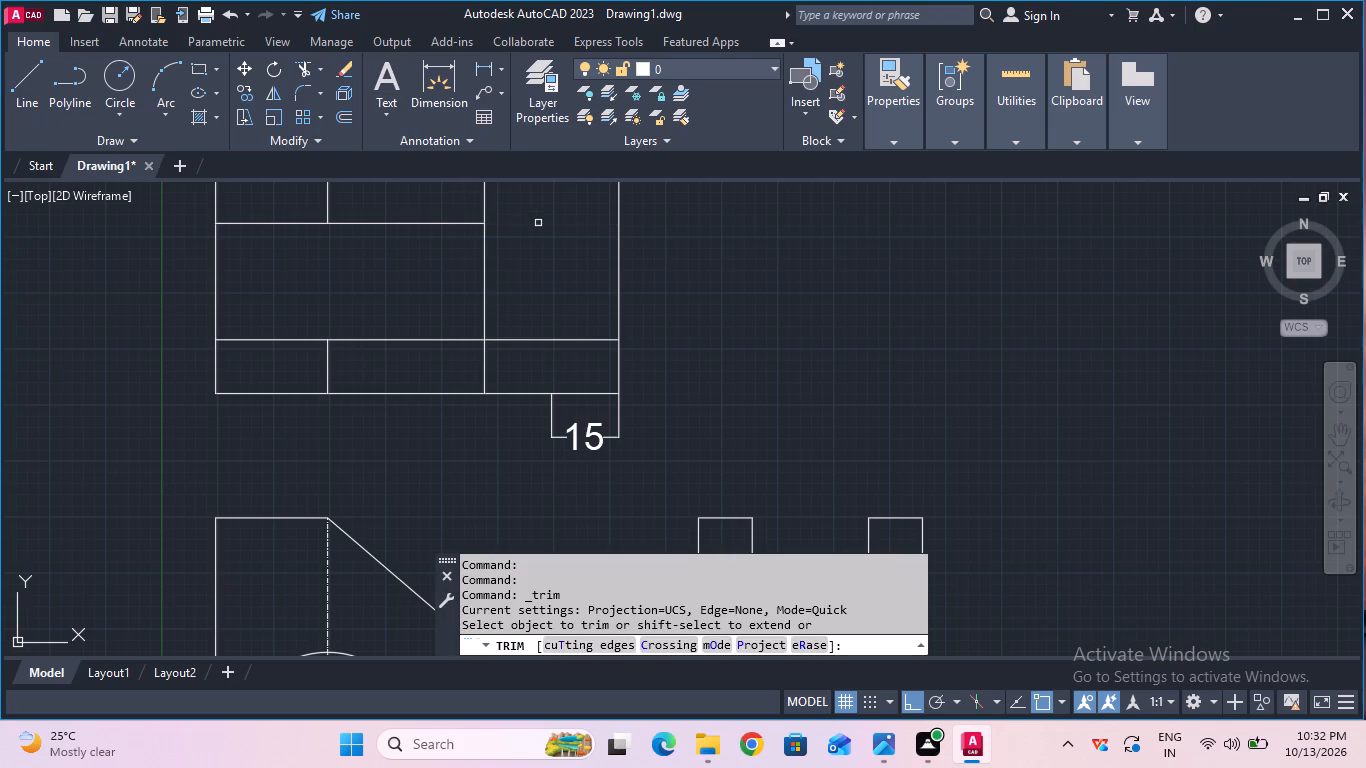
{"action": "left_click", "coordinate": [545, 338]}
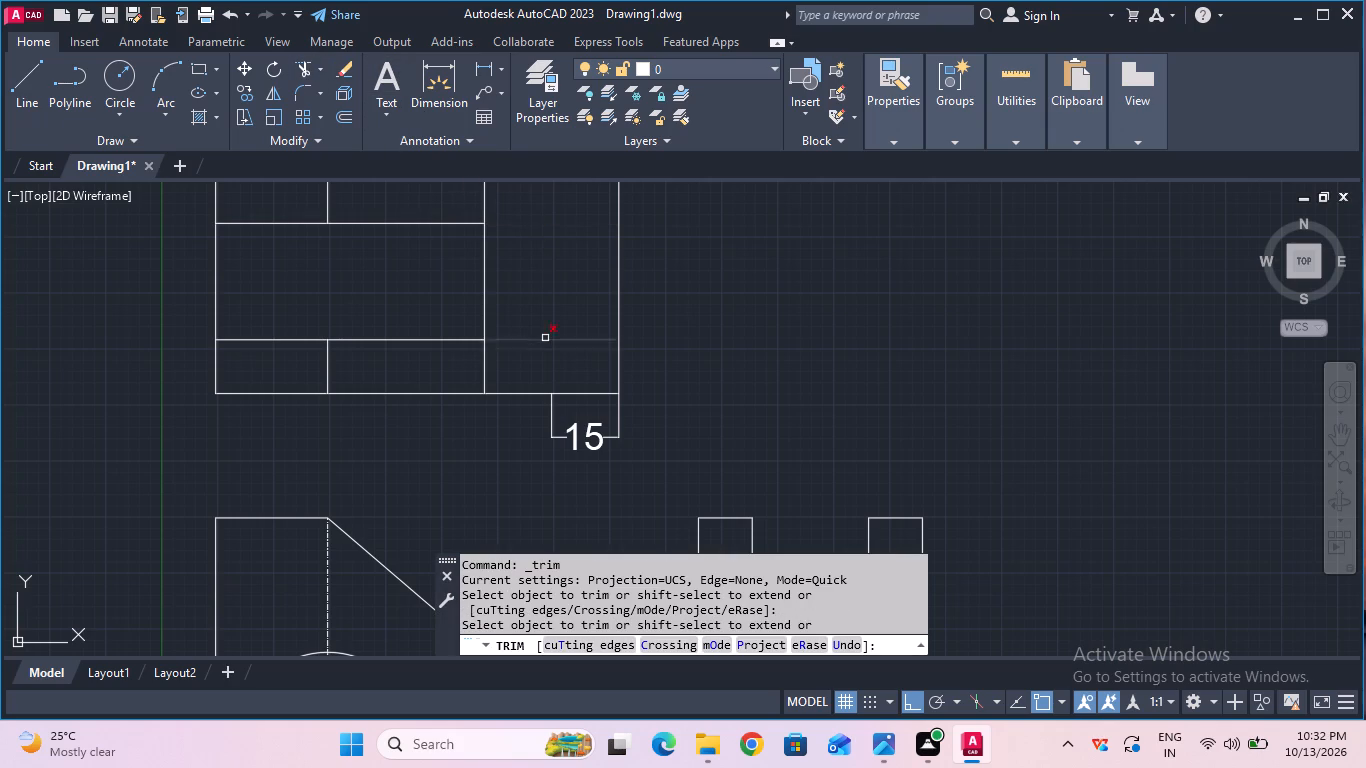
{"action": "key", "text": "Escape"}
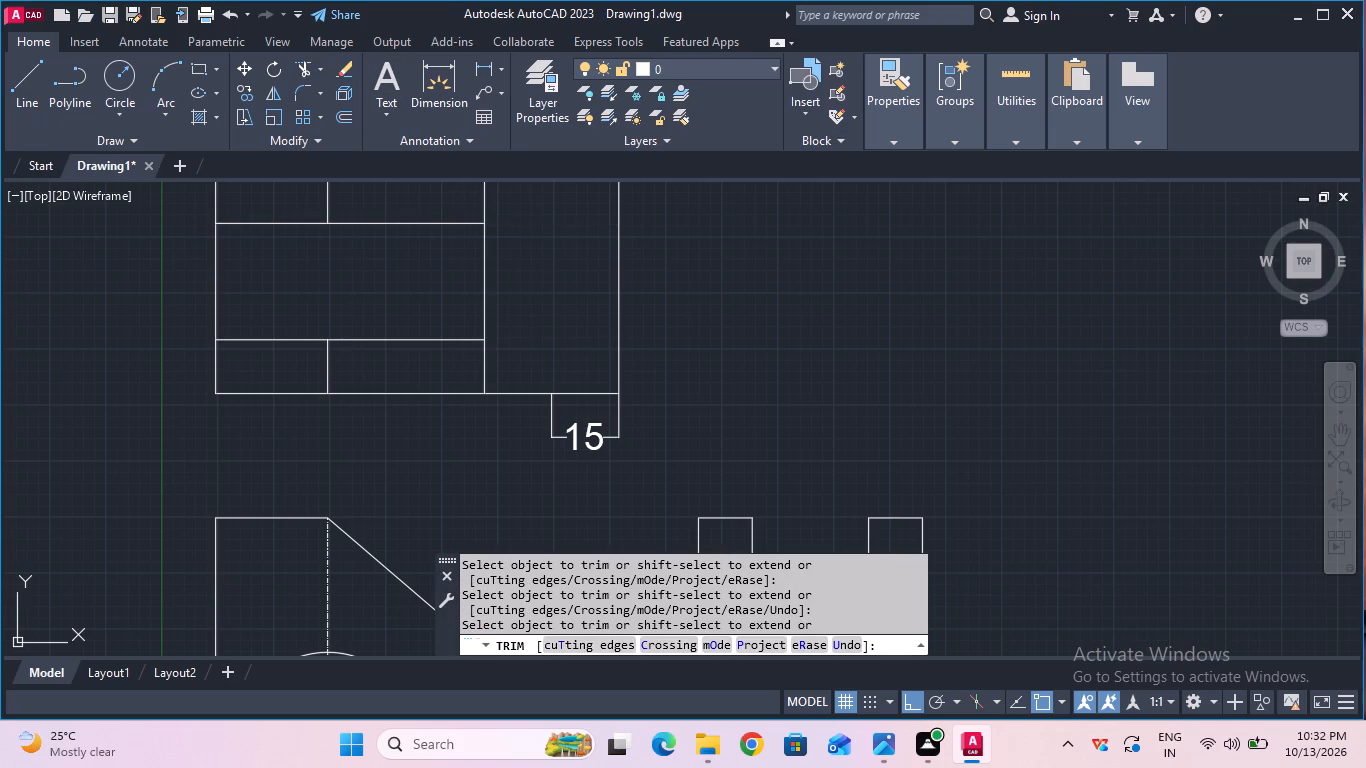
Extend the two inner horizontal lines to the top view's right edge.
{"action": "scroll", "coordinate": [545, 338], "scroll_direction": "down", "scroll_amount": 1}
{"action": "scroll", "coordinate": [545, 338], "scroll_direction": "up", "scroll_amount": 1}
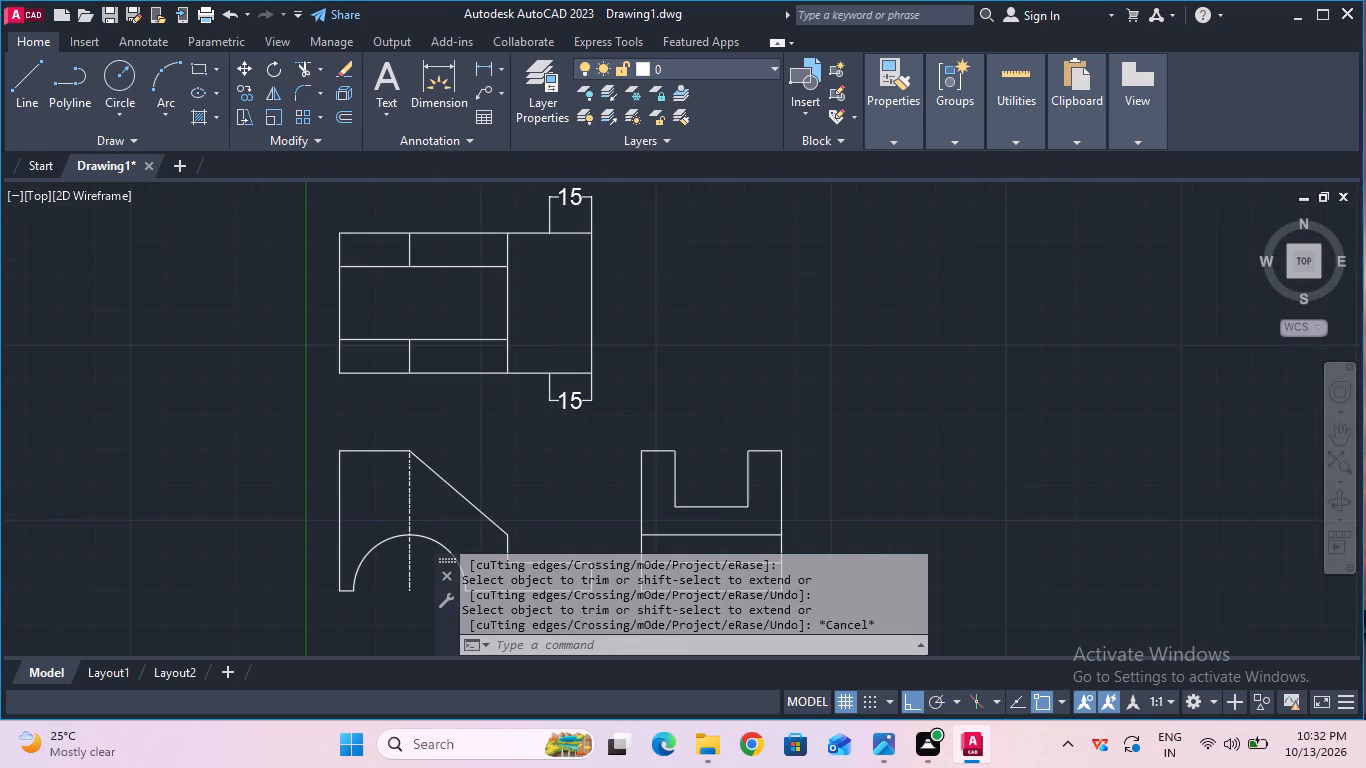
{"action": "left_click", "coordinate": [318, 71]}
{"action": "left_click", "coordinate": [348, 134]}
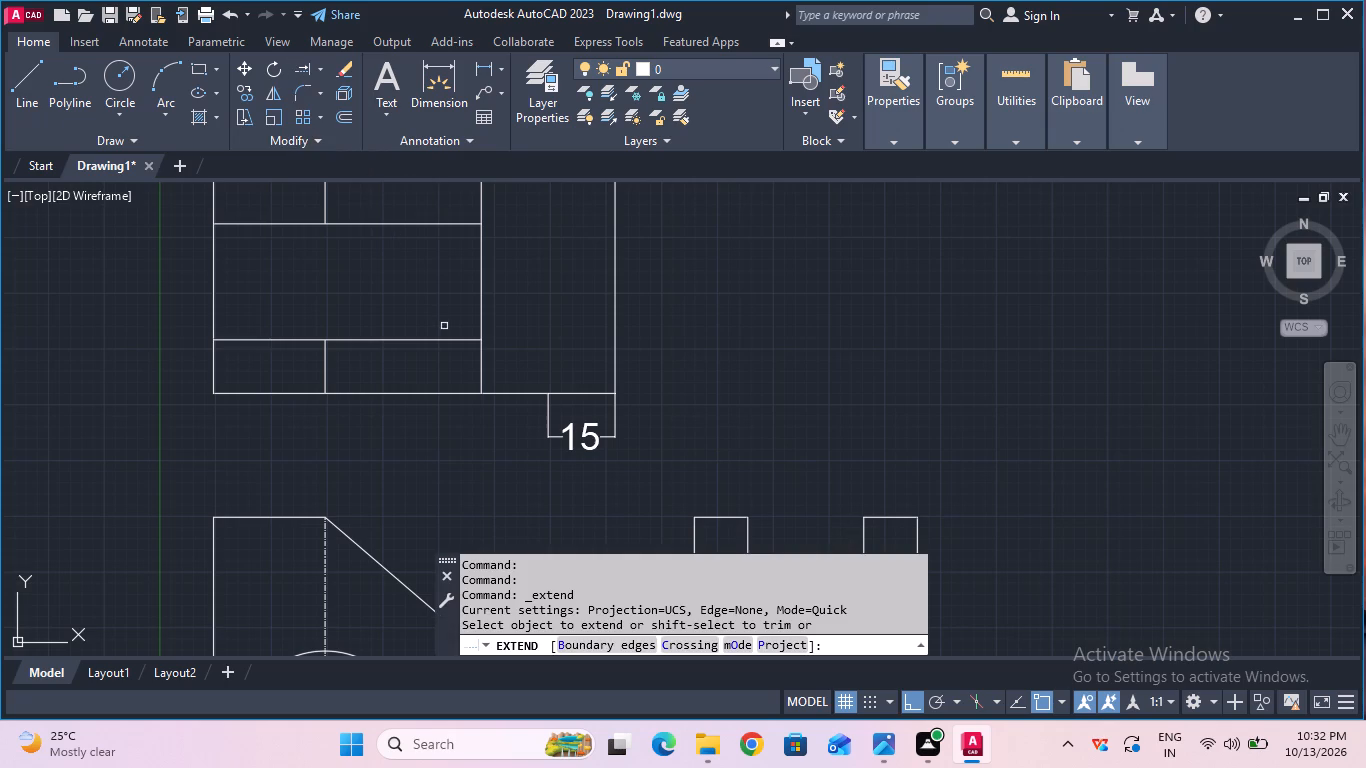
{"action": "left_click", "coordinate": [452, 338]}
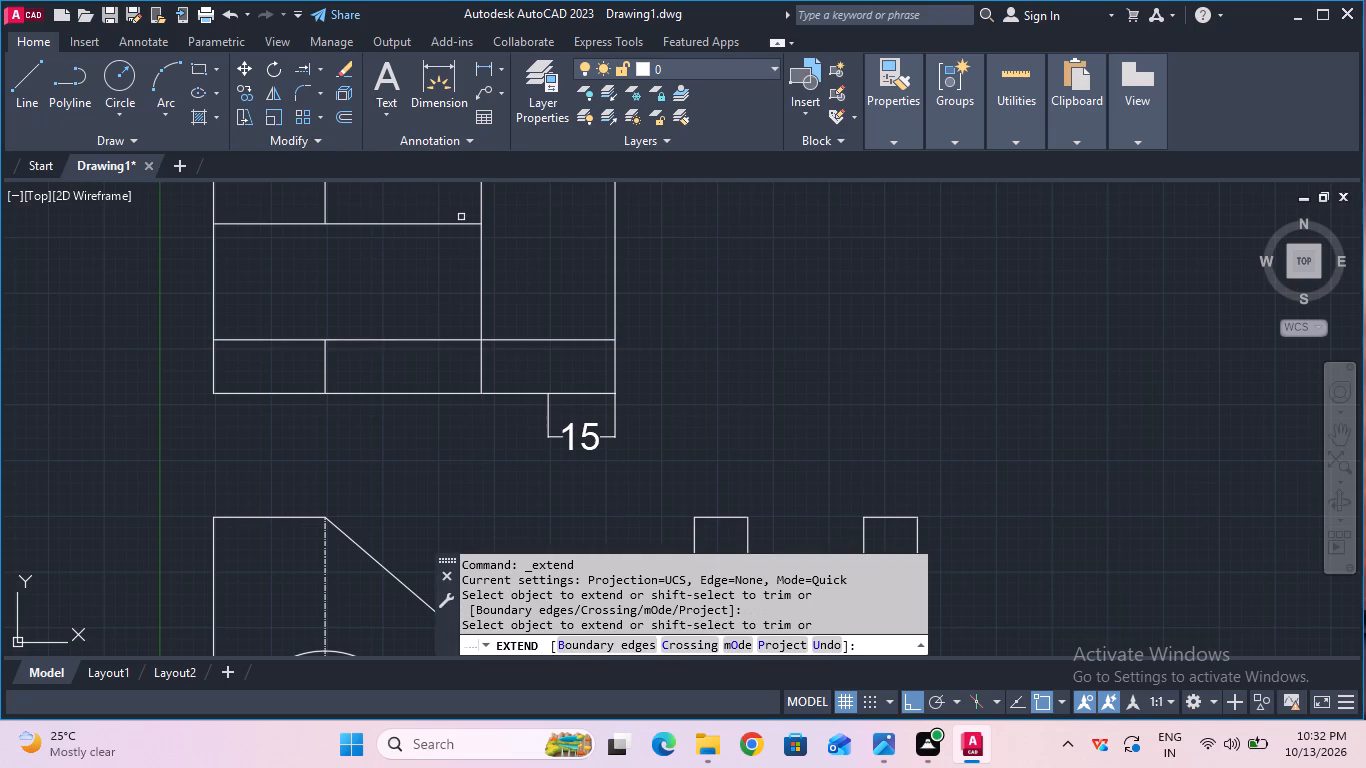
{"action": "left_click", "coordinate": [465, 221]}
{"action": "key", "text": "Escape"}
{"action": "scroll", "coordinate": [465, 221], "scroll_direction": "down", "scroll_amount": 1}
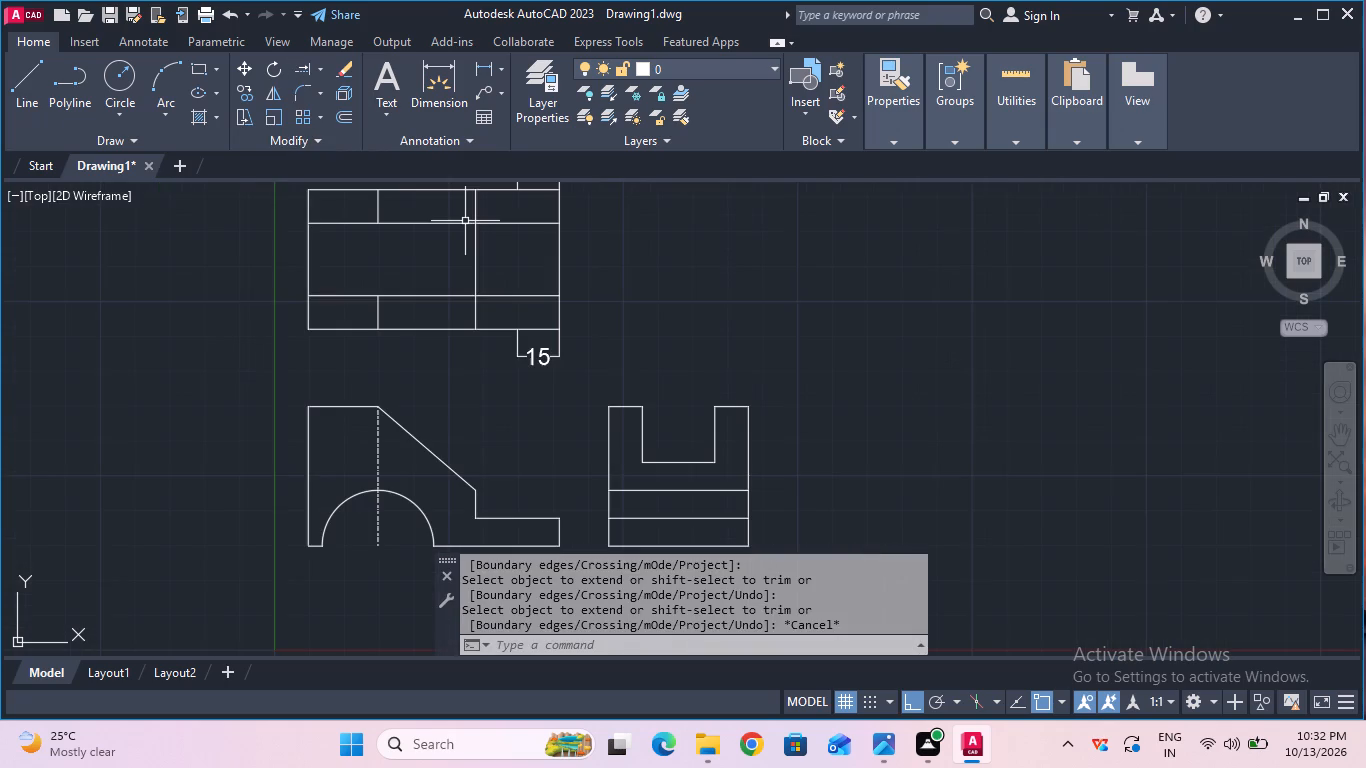
Draw vertical lines from the inner ends of both 15 mm dimensions to the nearest inner horizontal lines of the top view.
{"action": "middle_click_drag", "start_coordinate": [465, 221], "coordinate": [539, 343]}
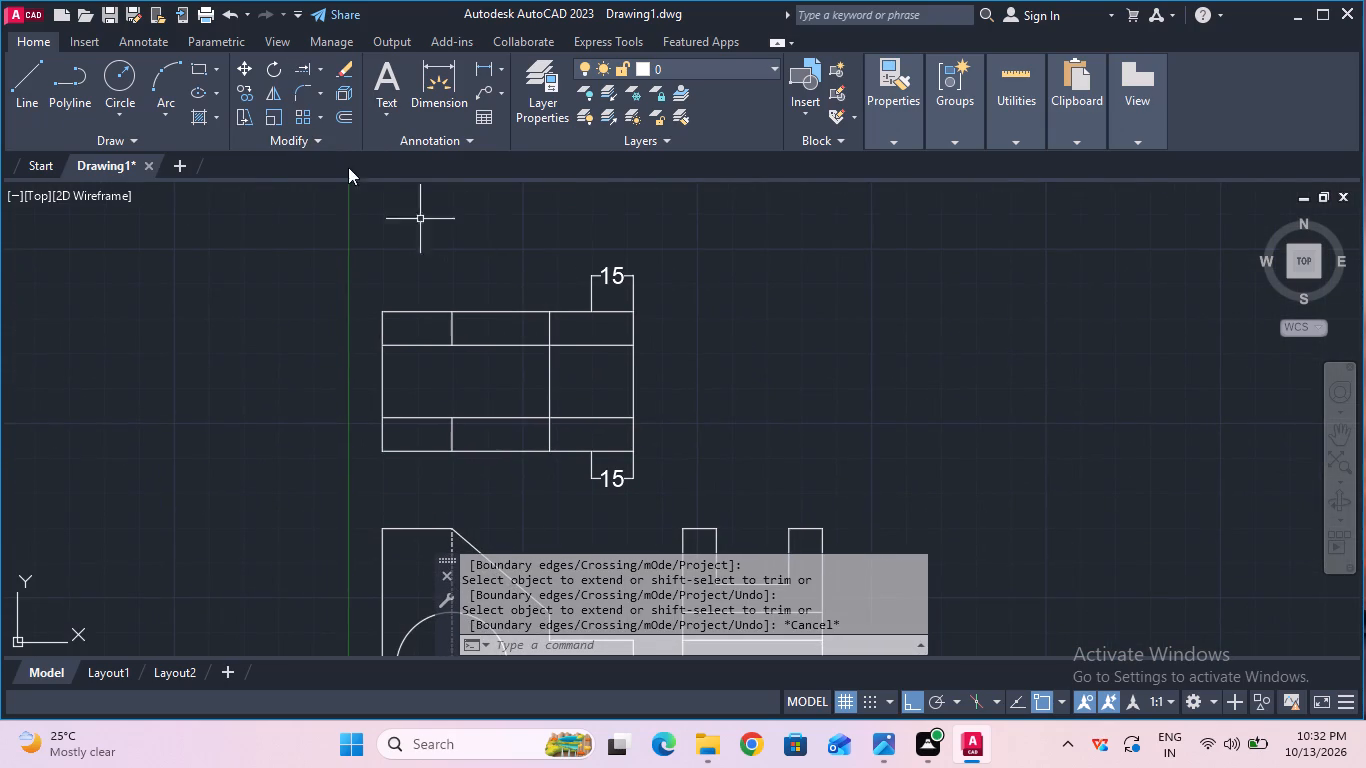
{"action": "left_click", "coordinate": [35, 73]}
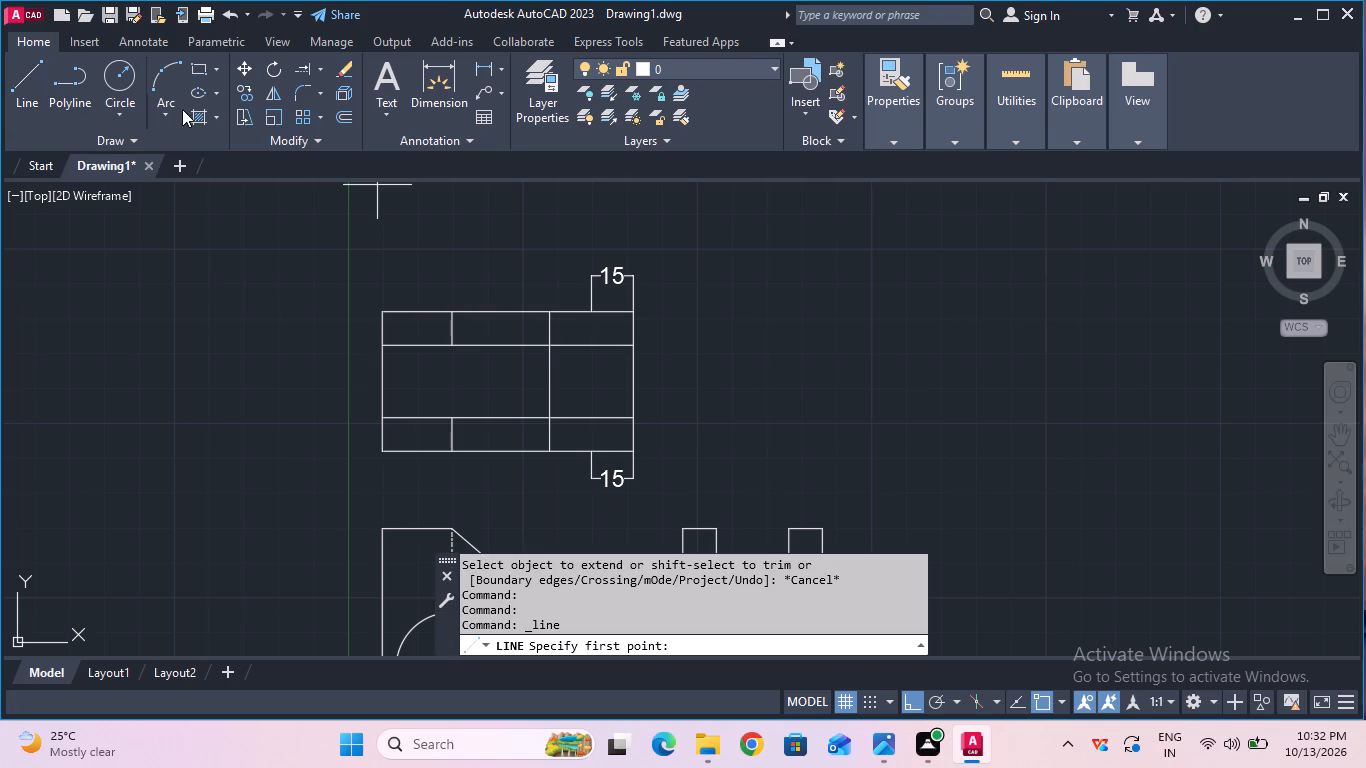
{"action": "left_click", "coordinate": [593, 273]}
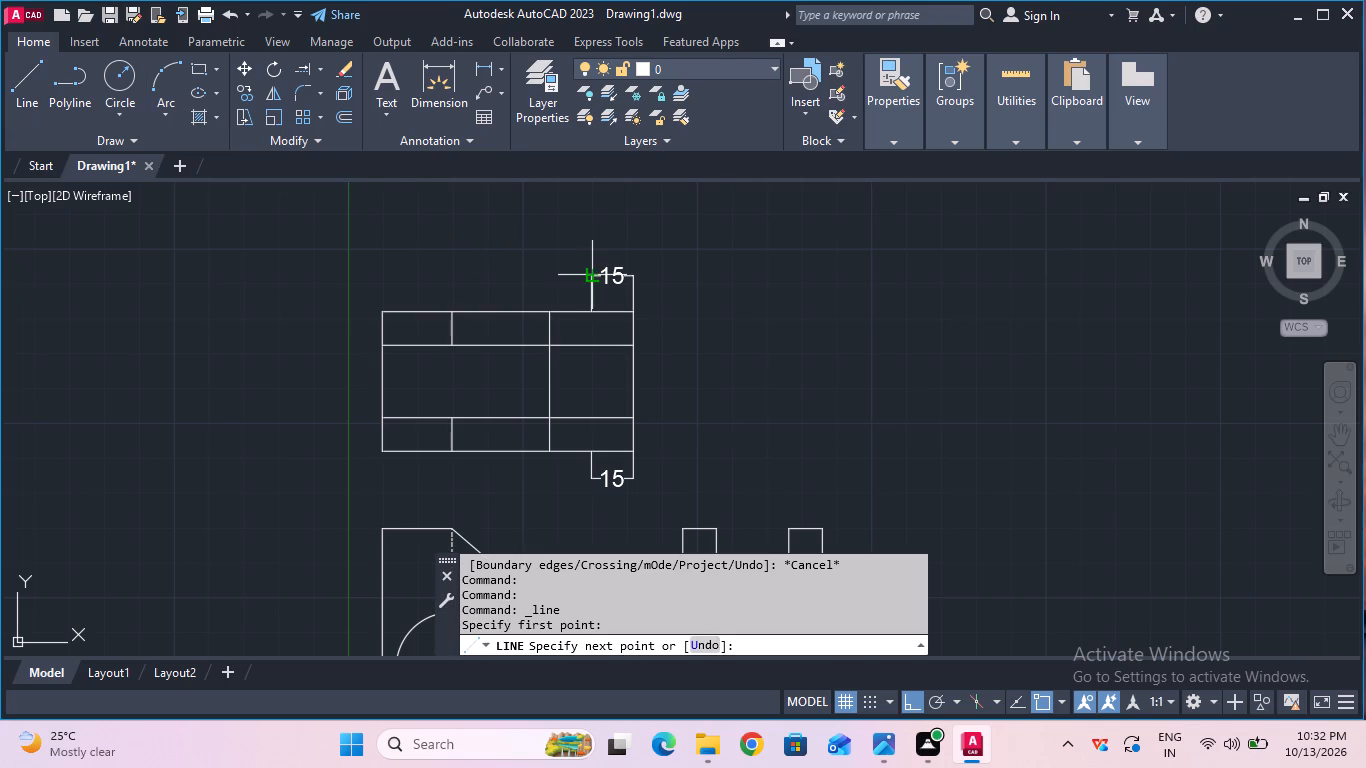
{"action": "left_click", "coordinate": [589, 348]}
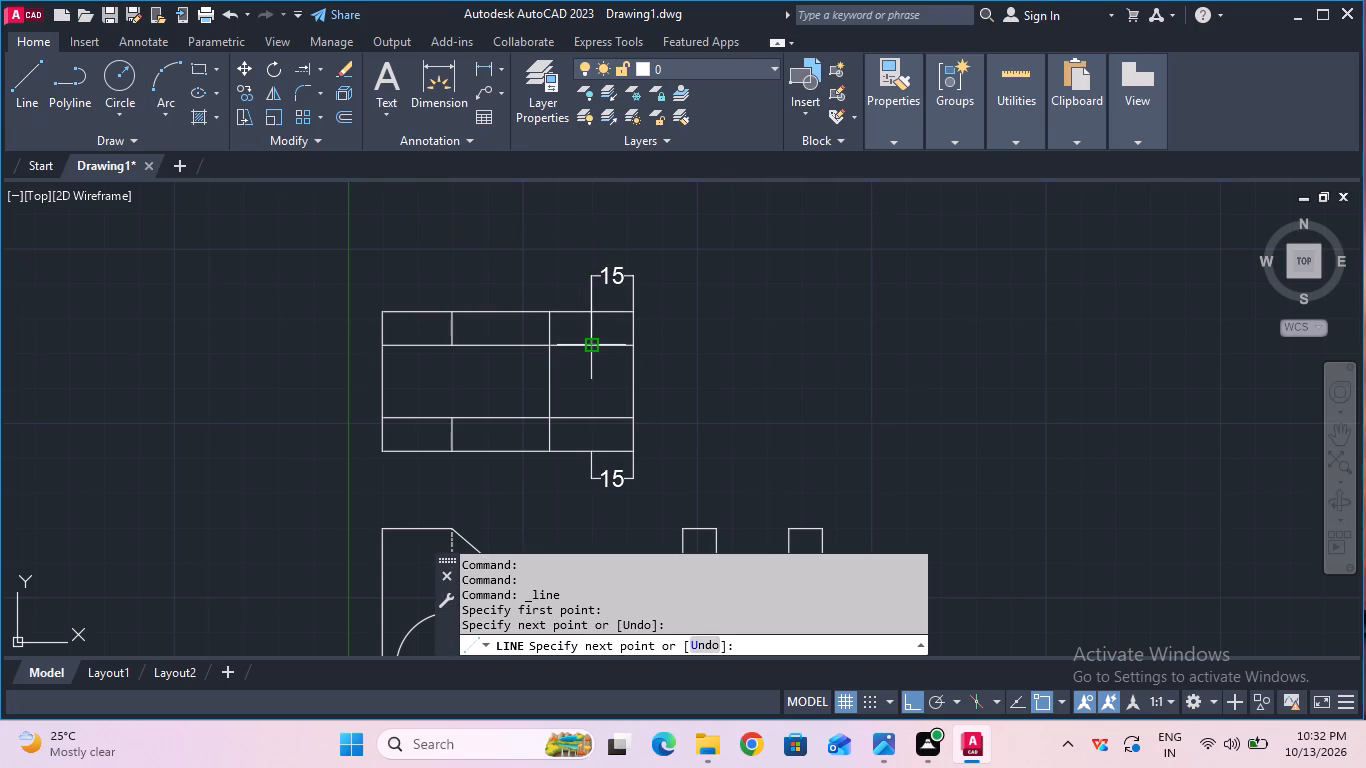
{"action": "key", "text": "Escape"}
{"action": "left_click", "coordinate": [48, 97]}
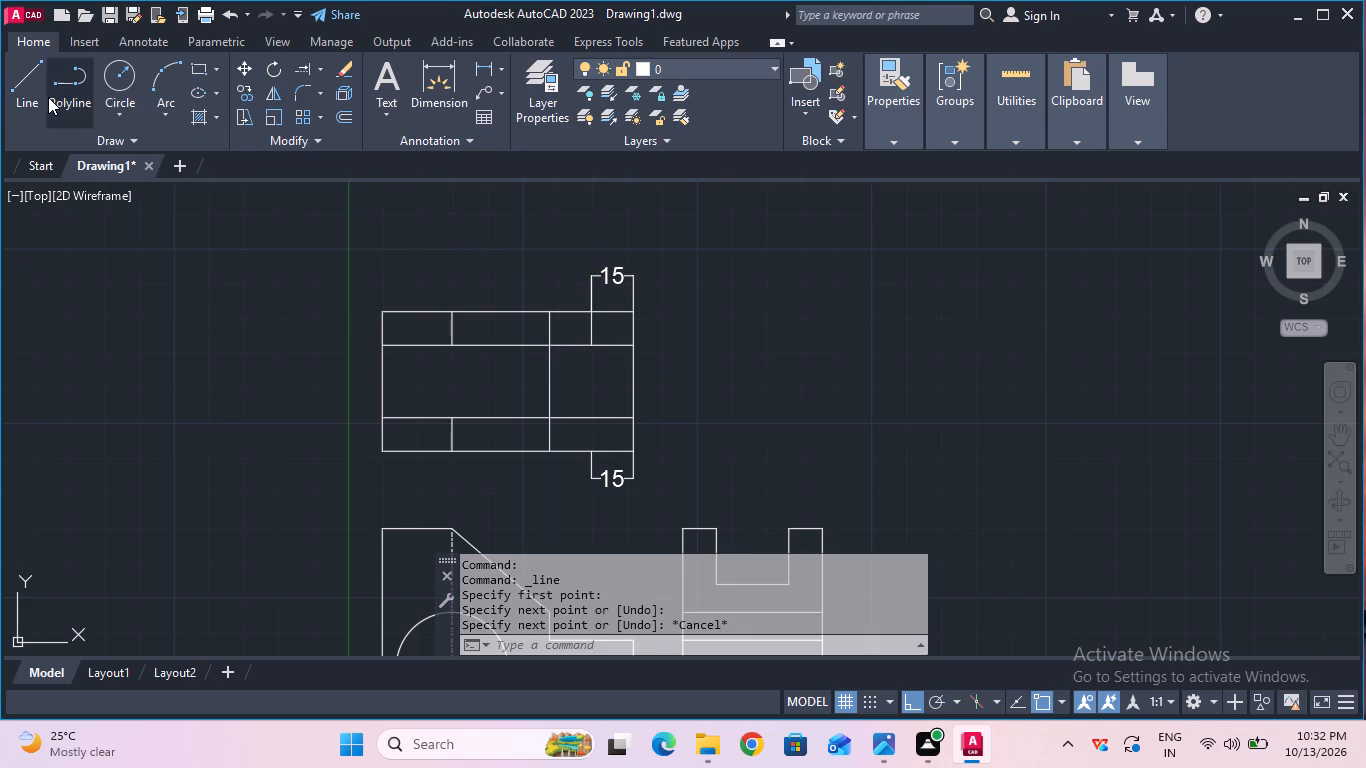
{"action": "left_click", "coordinate": [37, 95]}
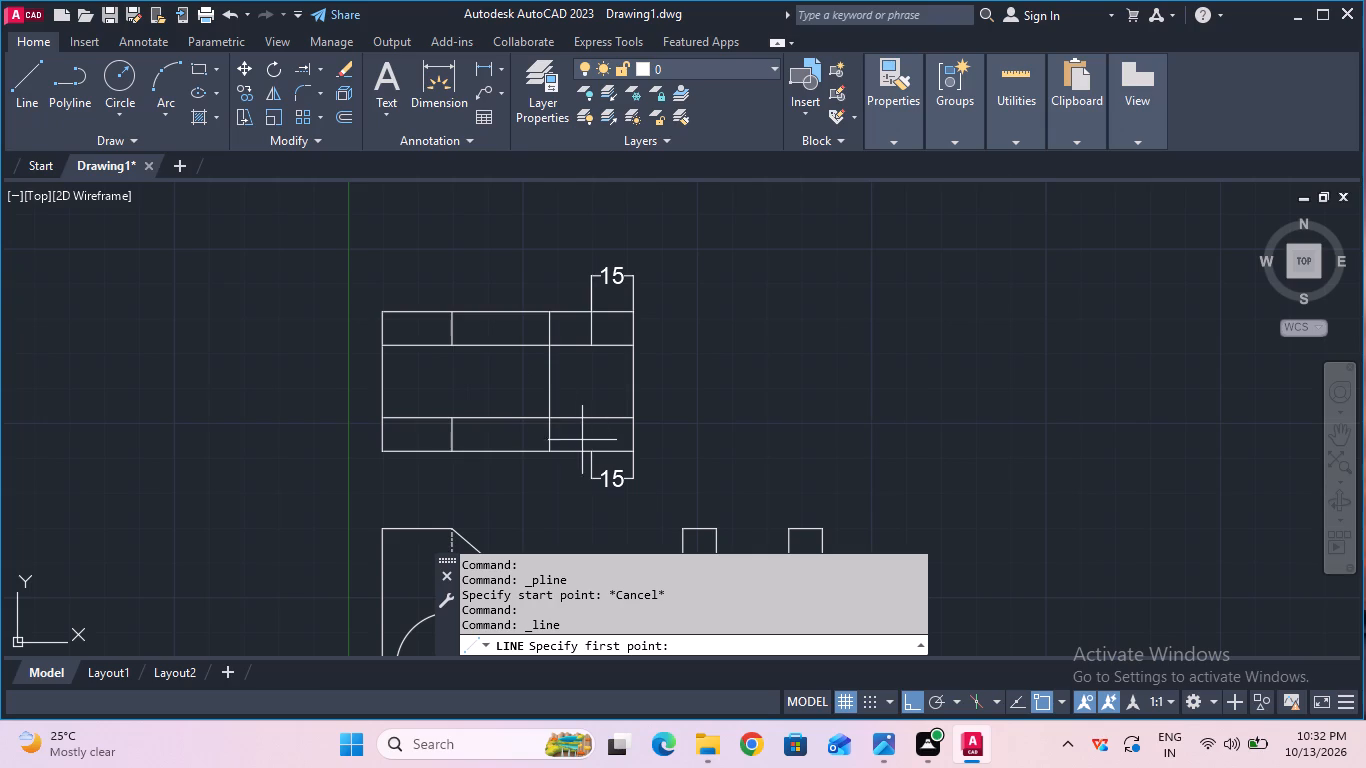
{"action": "left_click", "coordinate": [586, 478]}
{"action": "left_click", "coordinate": [585, 414]}
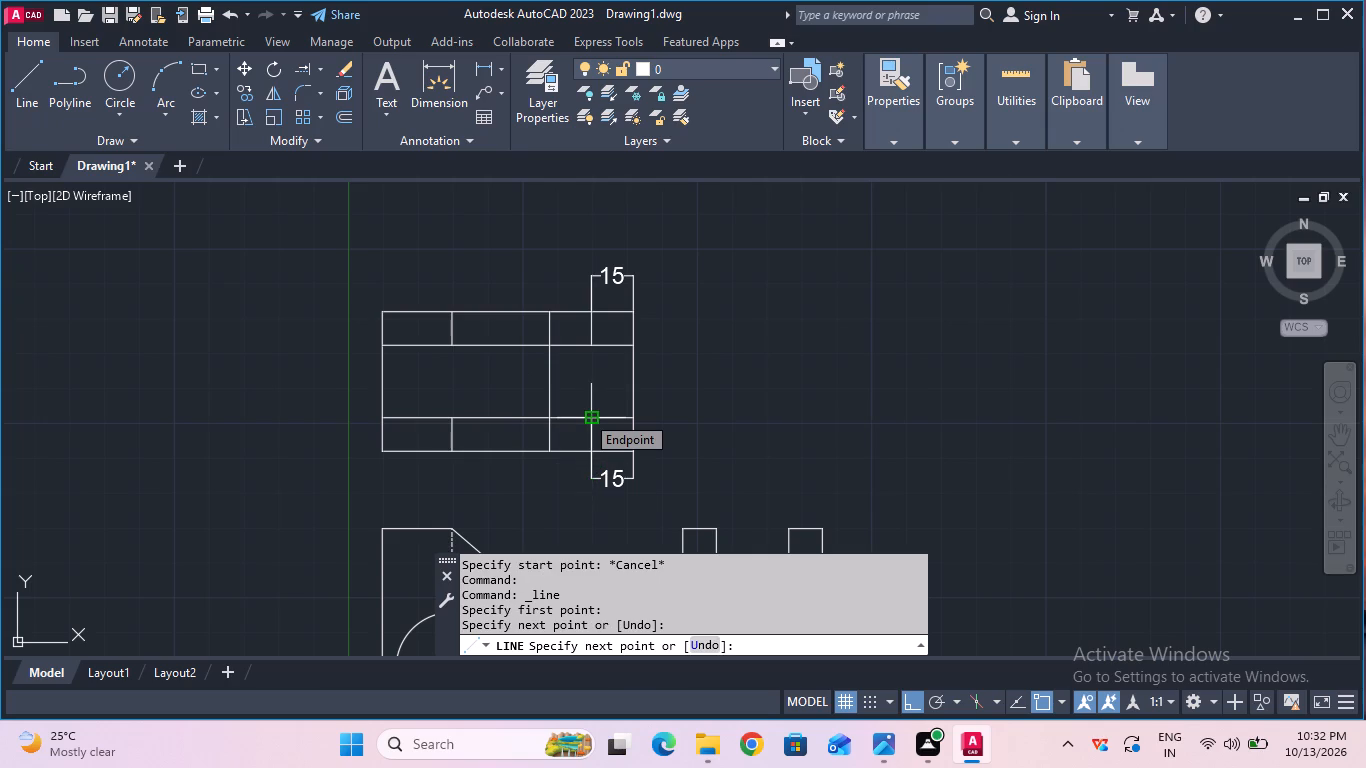
{"action": "key", "text": "Escape"}
Draw two circles of radius 7.5 mm, centred where the new vertical lines end on the inner horizontal lines.
{"action": "scroll", "coordinate": [585, 414], "scroll_direction": "up", "scroll_amount": 1}
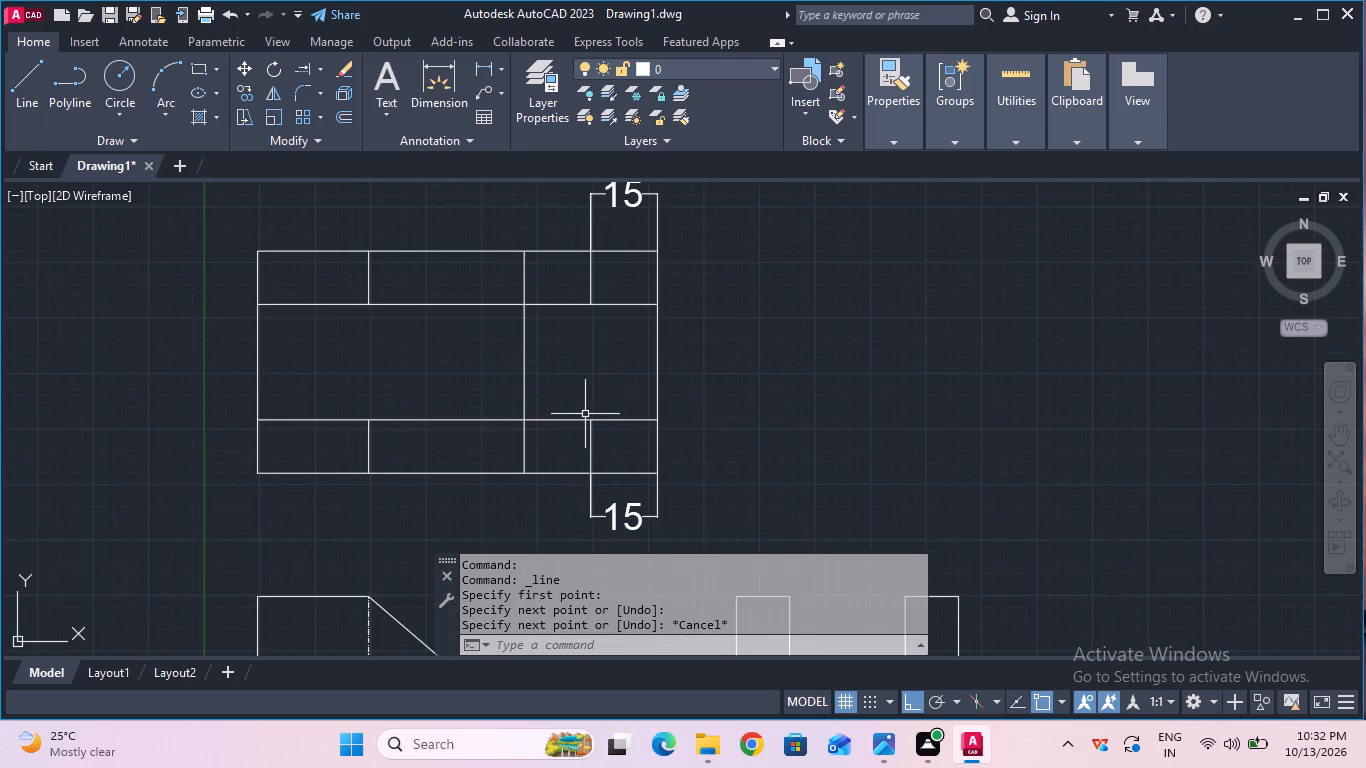
{"action": "left_click", "coordinate": [114, 79]}
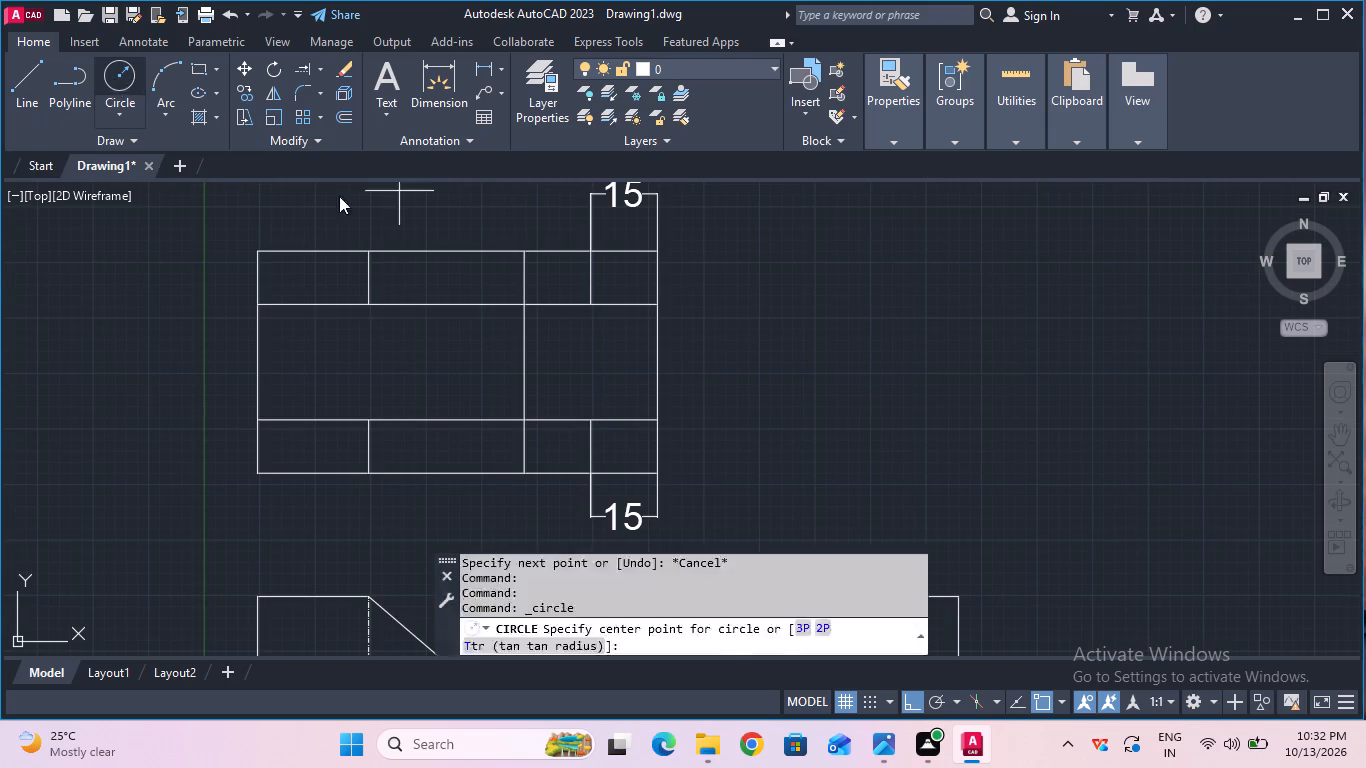
{"action": "left_click", "coordinate": [589, 302]}
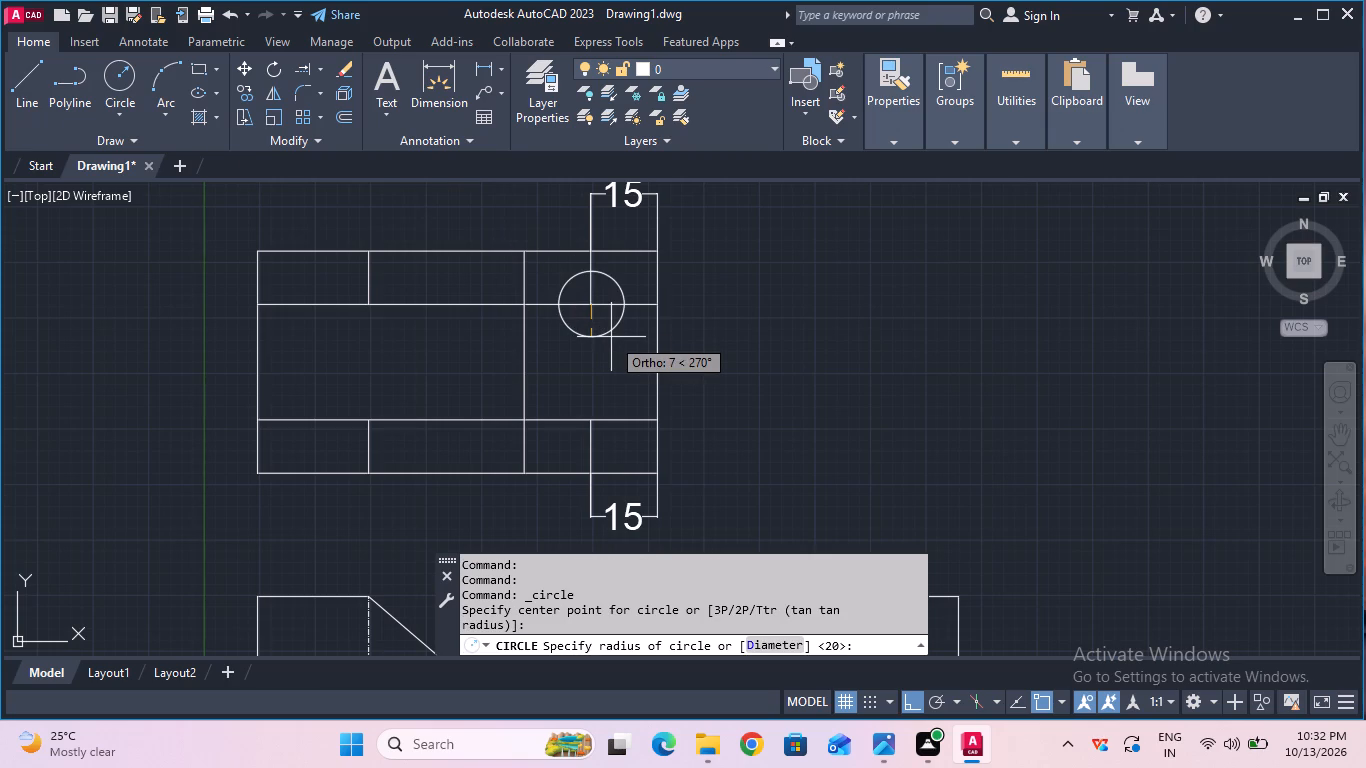
{"action": "type", "text": "7.5"}
{"action": "key", "text": "Return"}
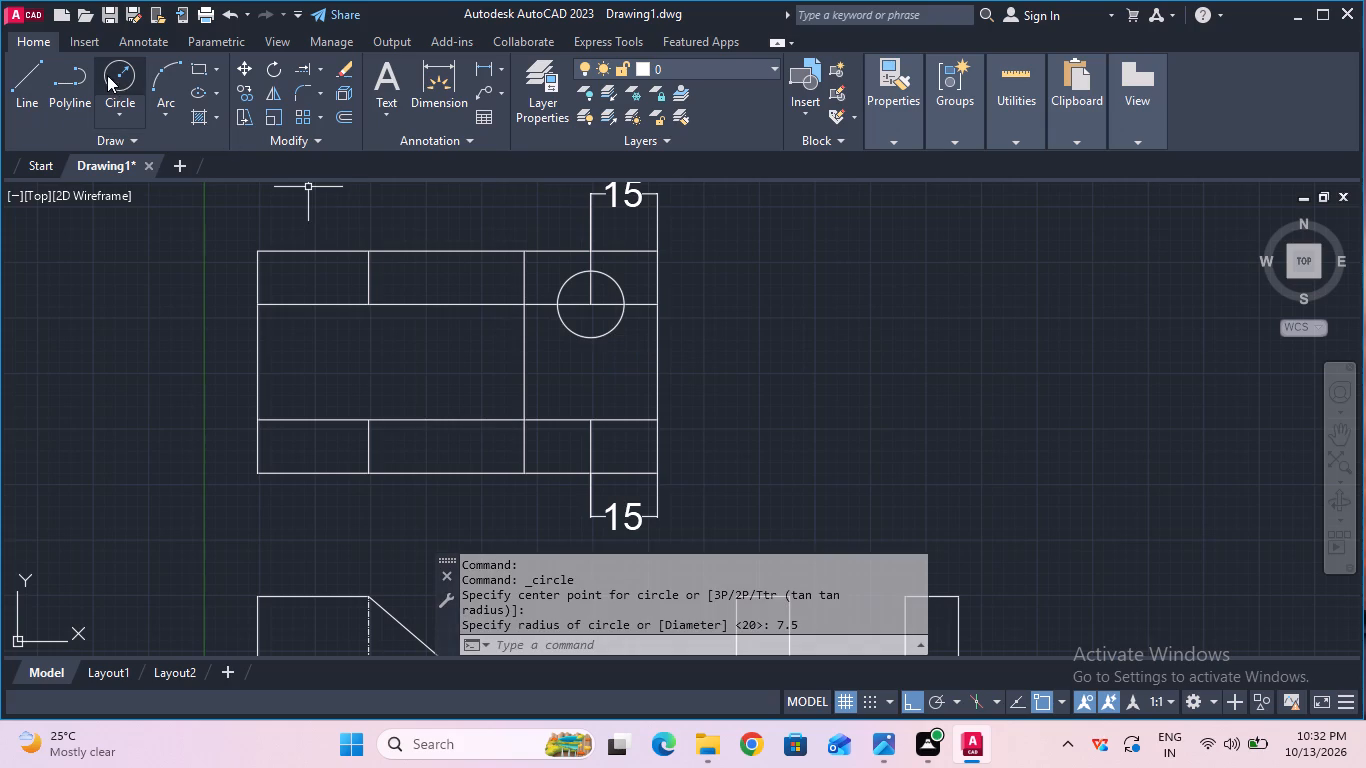
{"action": "left_click", "coordinate": [107, 75]}
{"action": "left_click", "coordinate": [597, 424]}
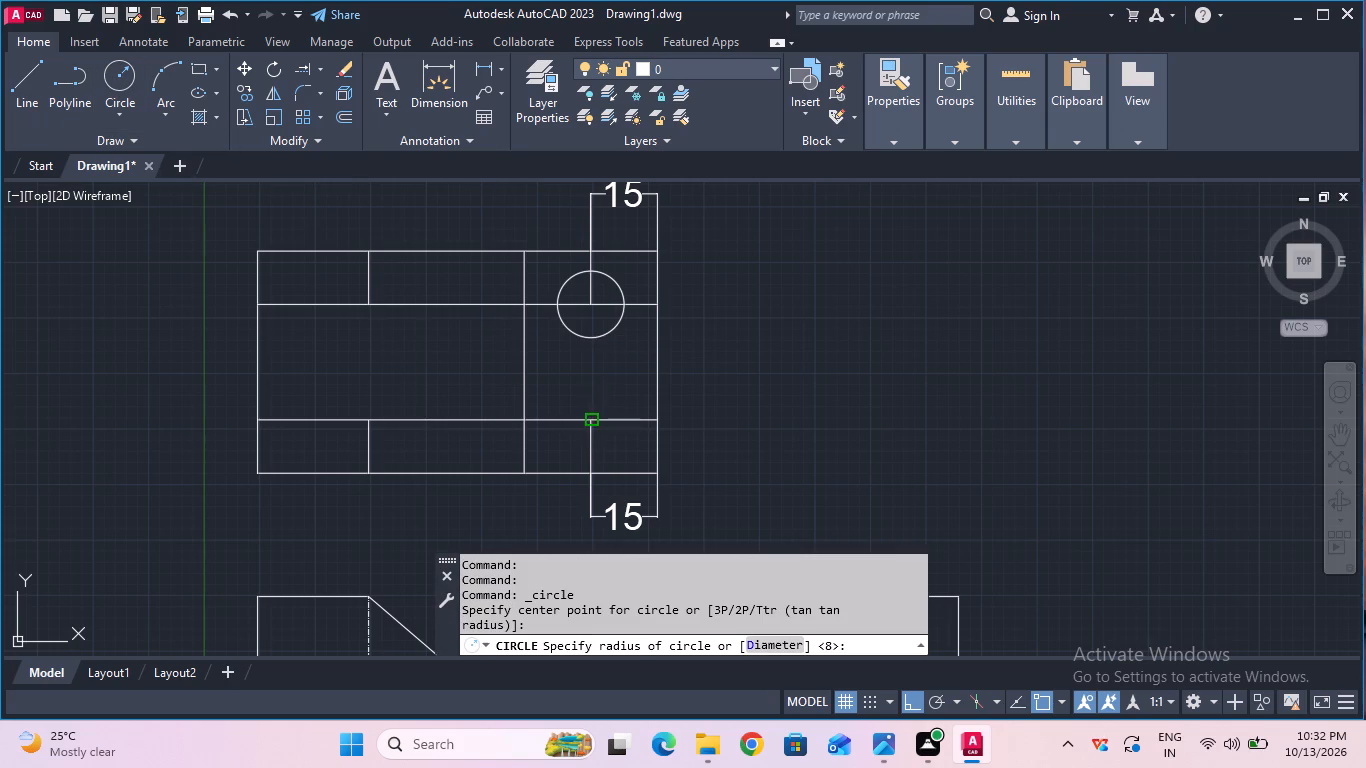
{"action": "type", "text": "7.5"}
{"action": "key", "text": "Return"}
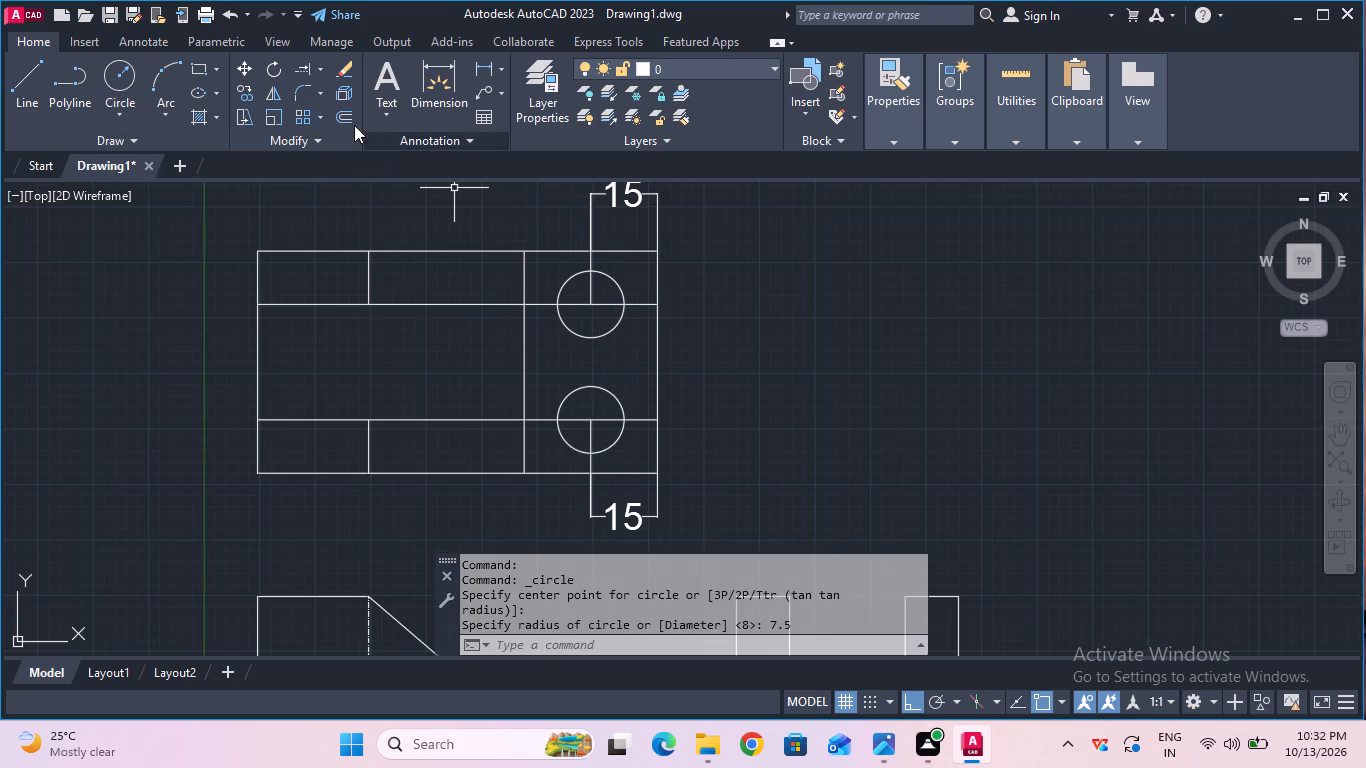
Erase the 15 mm dimension above the top view.
{"action": "left_click", "coordinate": [336, 64]}
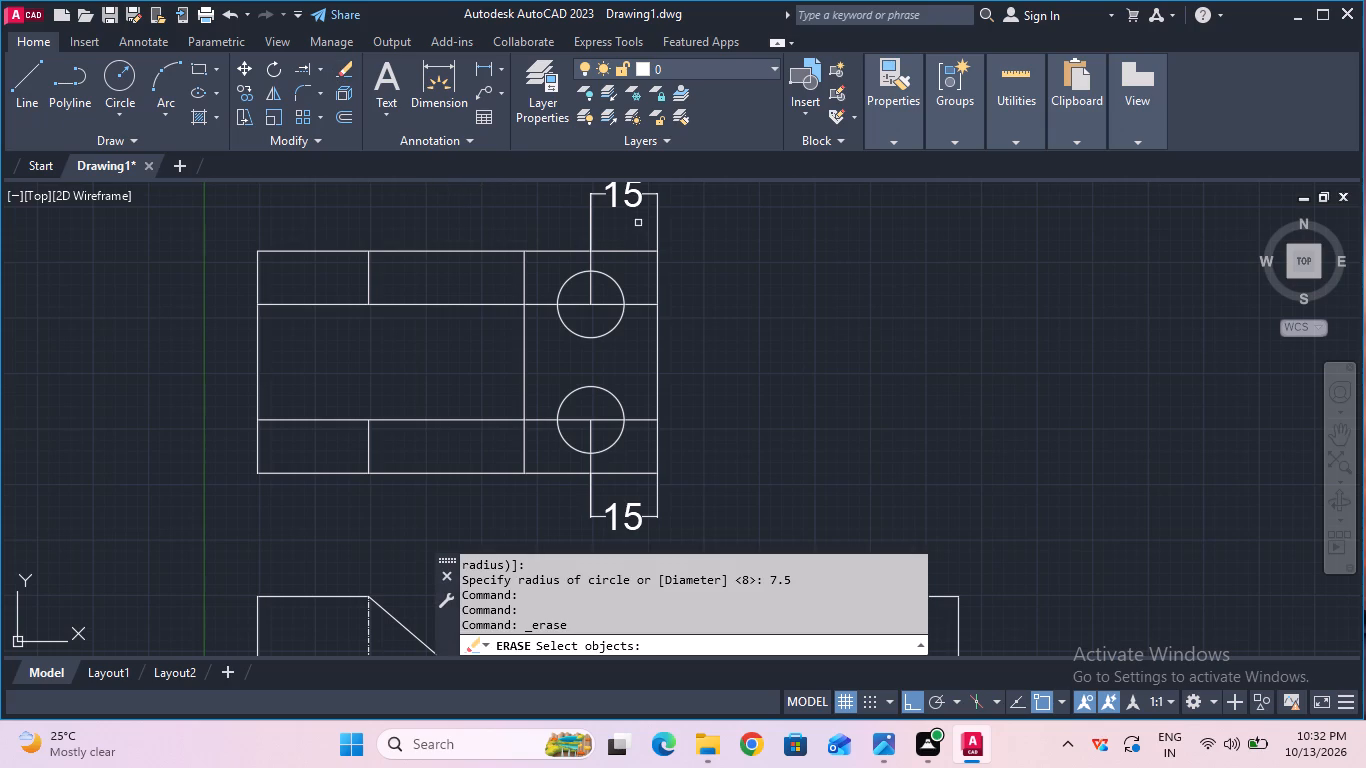
{"action": "left_click", "coordinate": [635, 202]}
{"action": "key", "text": "Return"}
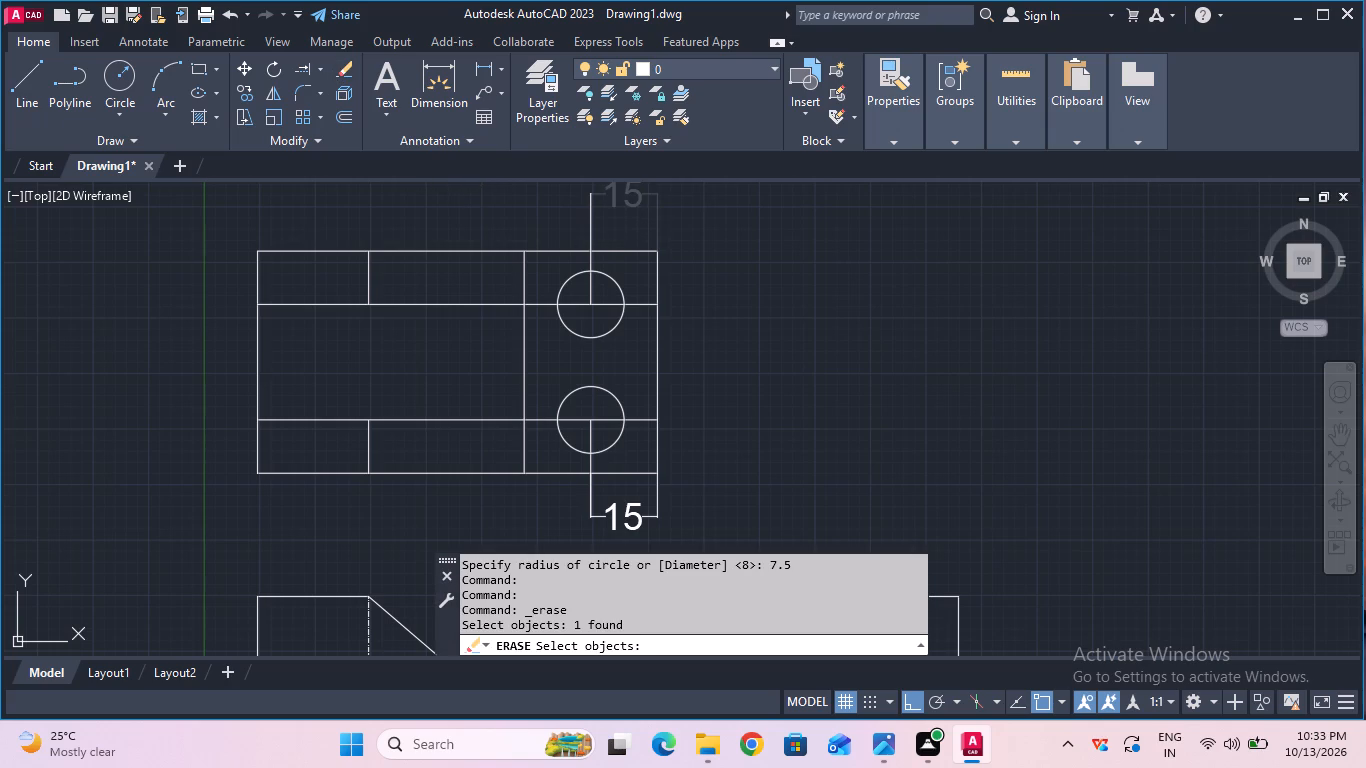
Trim both hole lines where they project beyond the top view's outline, and remove the 15 mm dimension below it.
{"action": "left_click", "coordinate": [317, 69]}
{"action": "left_click", "coordinate": [319, 96]}
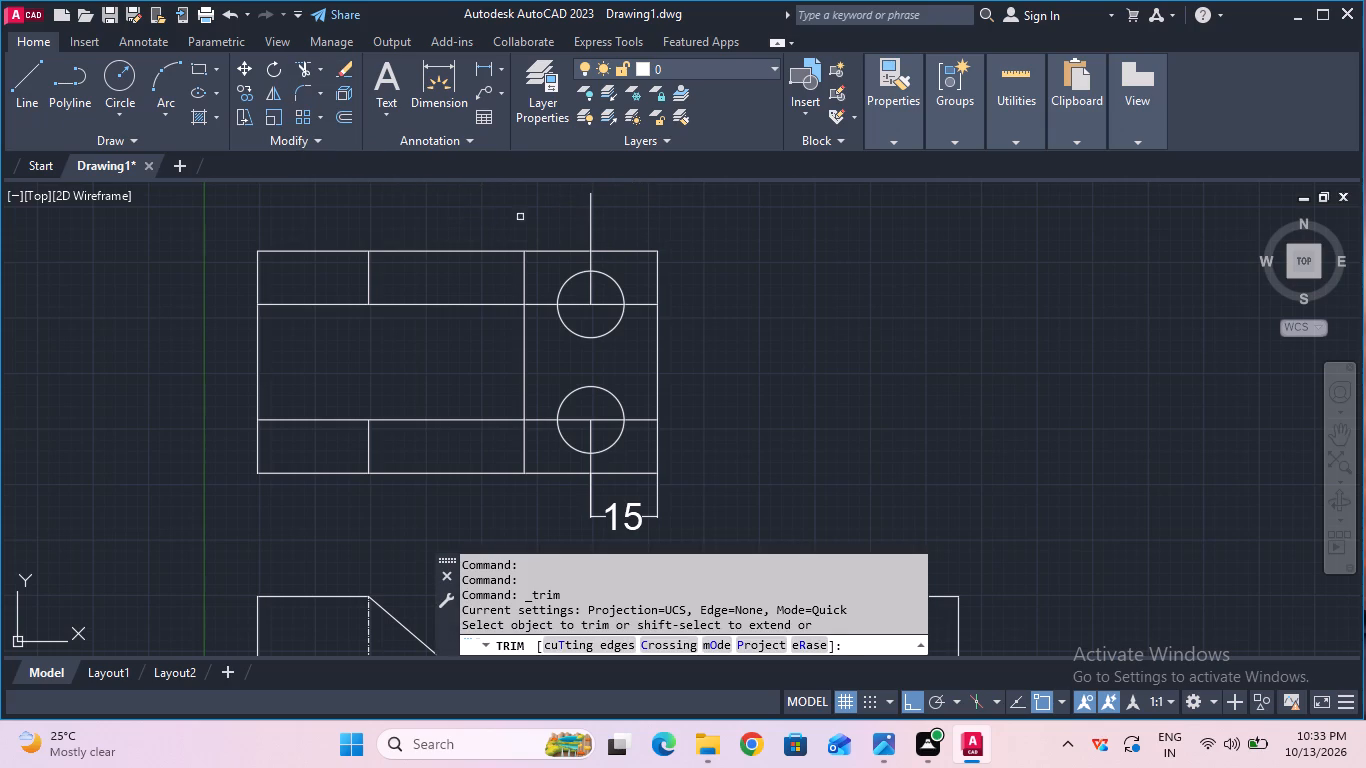
{"action": "left_click_drag", "start_coordinate": [524, 217], "coordinate": [635, 225]}
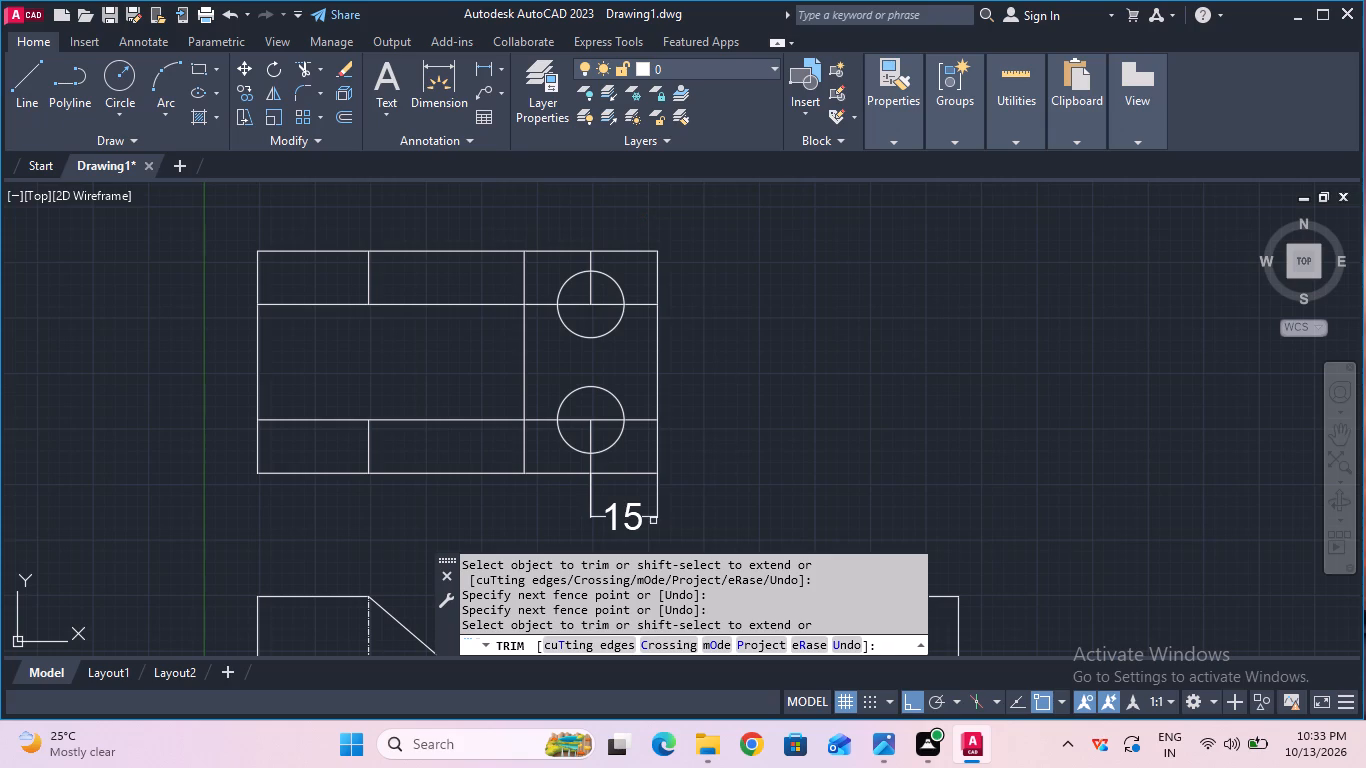
{"action": "left_click", "coordinate": [623, 527]}
{"action": "left_click_drag", "start_coordinate": [618, 523], "coordinate": [611, 517]}
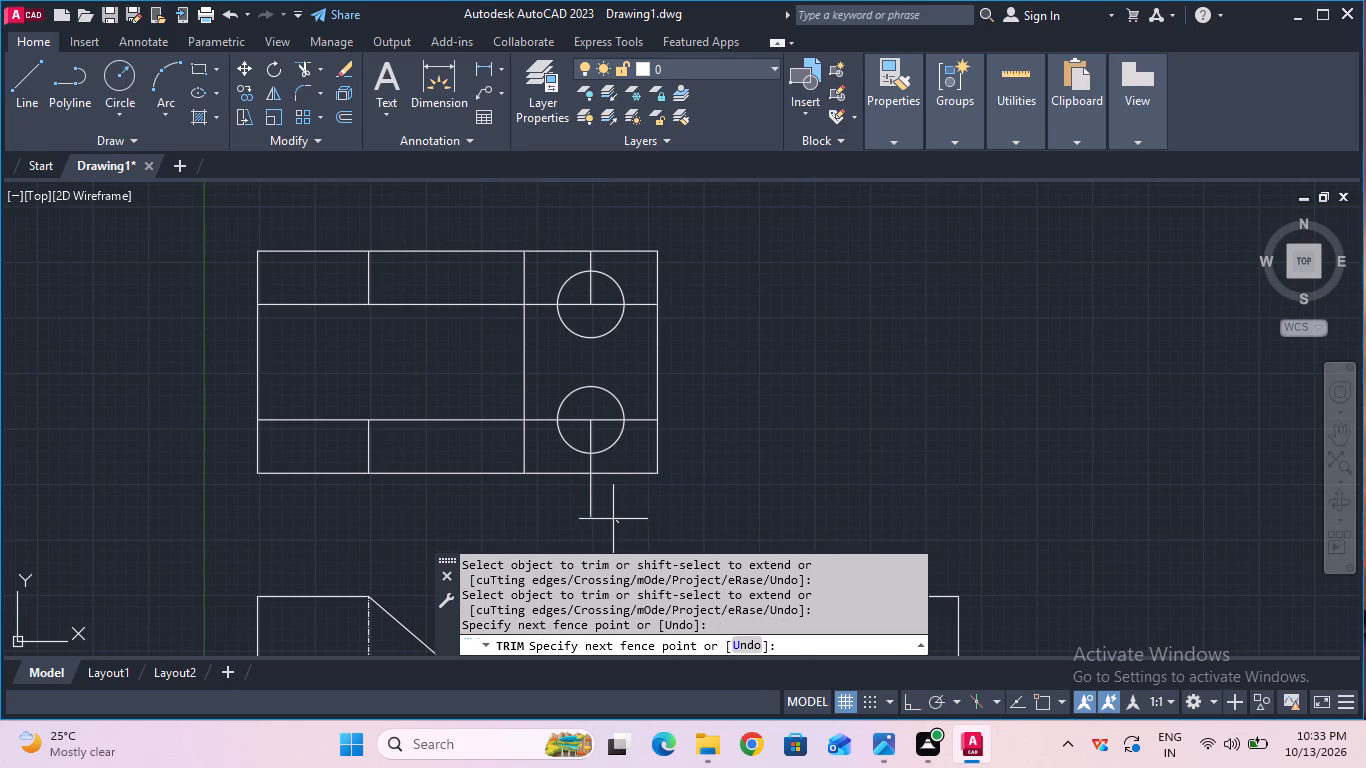
{"action": "left_click_drag", "start_coordinate": [611, 517], "coordinate": [576, 499]}
{"action": "left_click", "coordinate": [574, 498]}
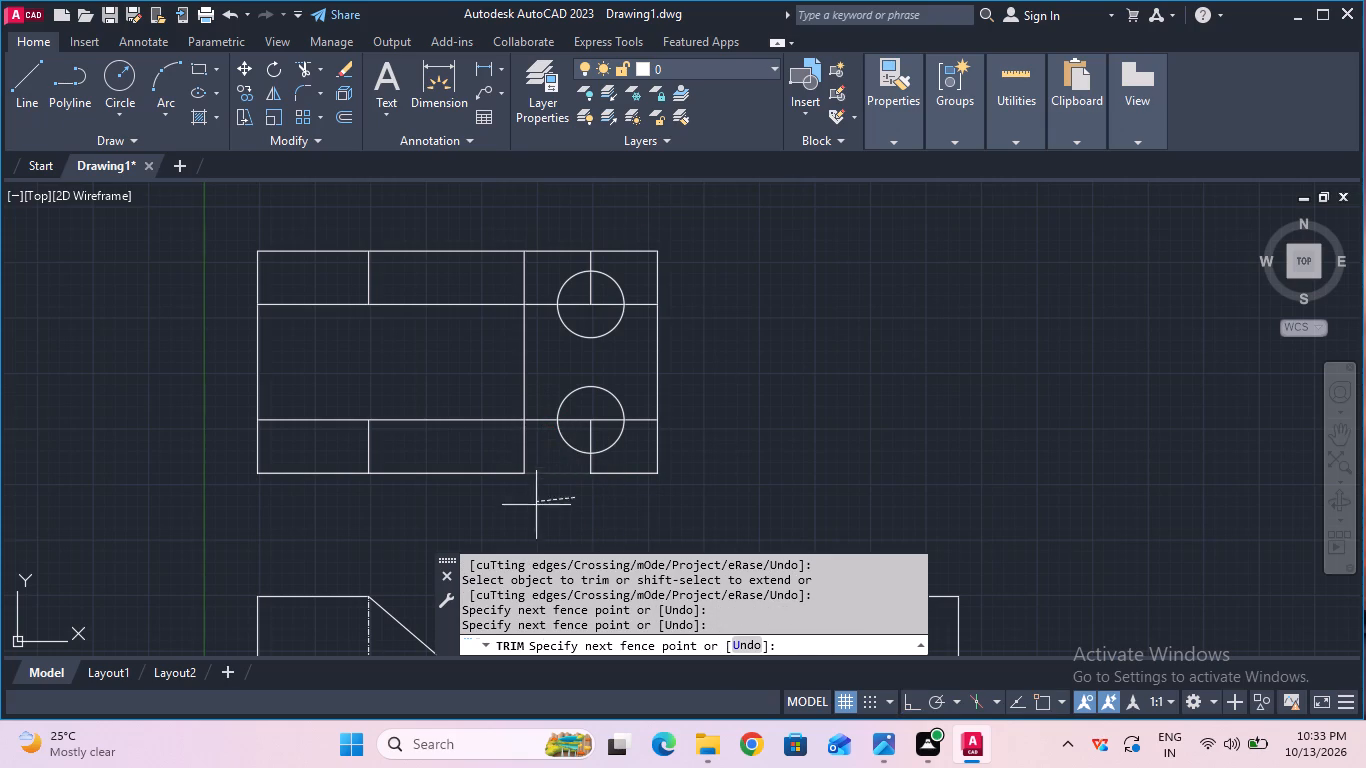
{"action": "left_click", "coordinate": [535, 513]}
Trim away the lower inner horizontal line between the full-height inner vertical line and the right edge, including inside the lower circle.
{"action": "left_click", "coordinate": [535, 419]}
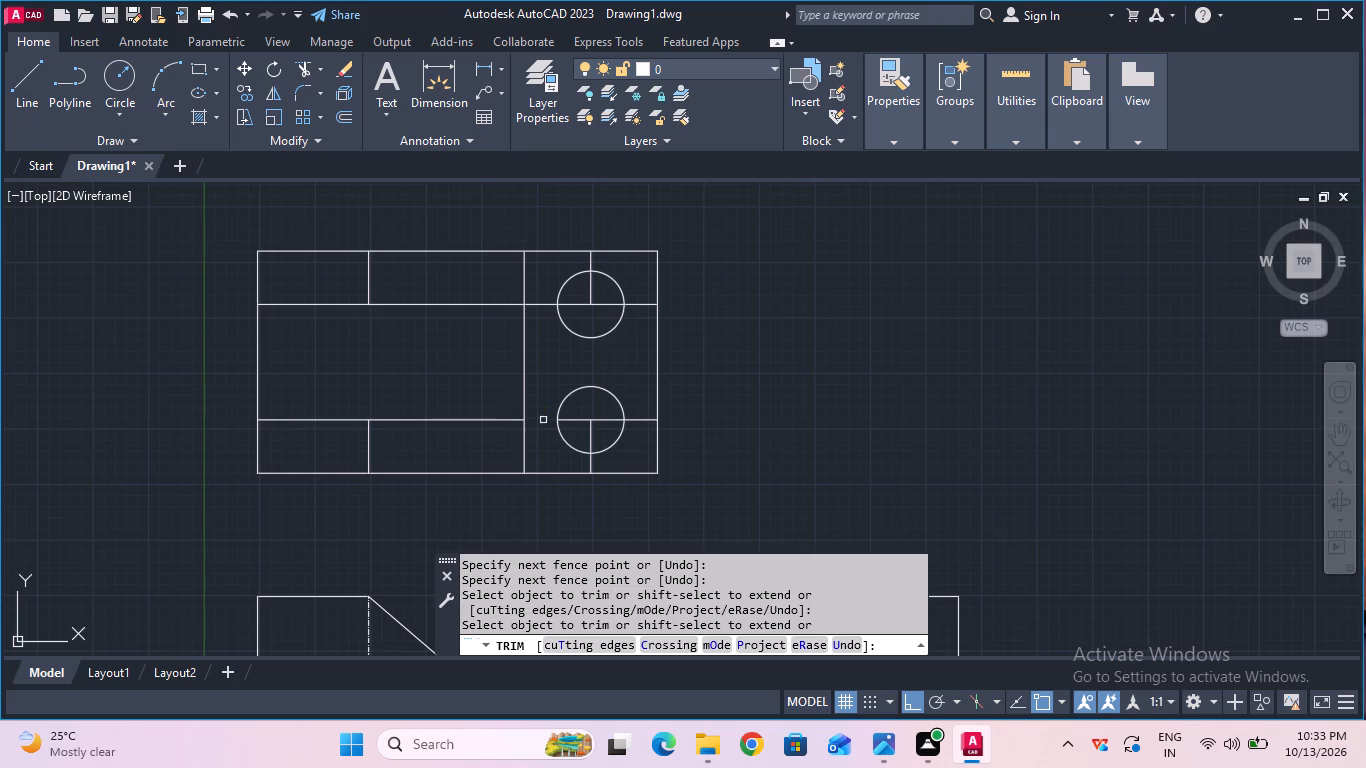
{"action": "left_click", "coordinate": [569, 422]}
{"action": "left_click", "coordinate": [601, 420]}
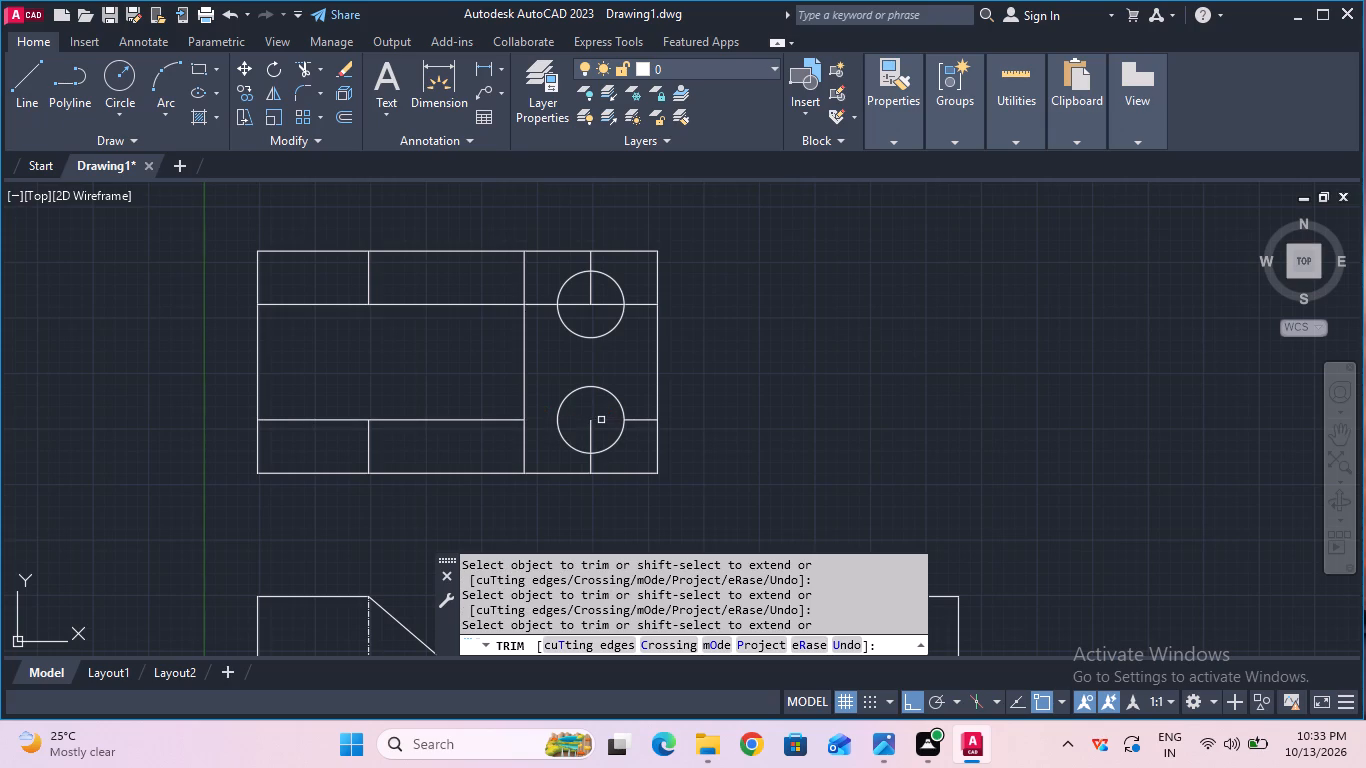
{"action": "left_click", "coordinate": [640, 420]}
Trim the short vertical segments between each circle and the nearest outer edge of the top view.
{"action": "left_click", "coordinate": [591, 265]}
{"action": "left_click", "coordinate": [594, 462]}
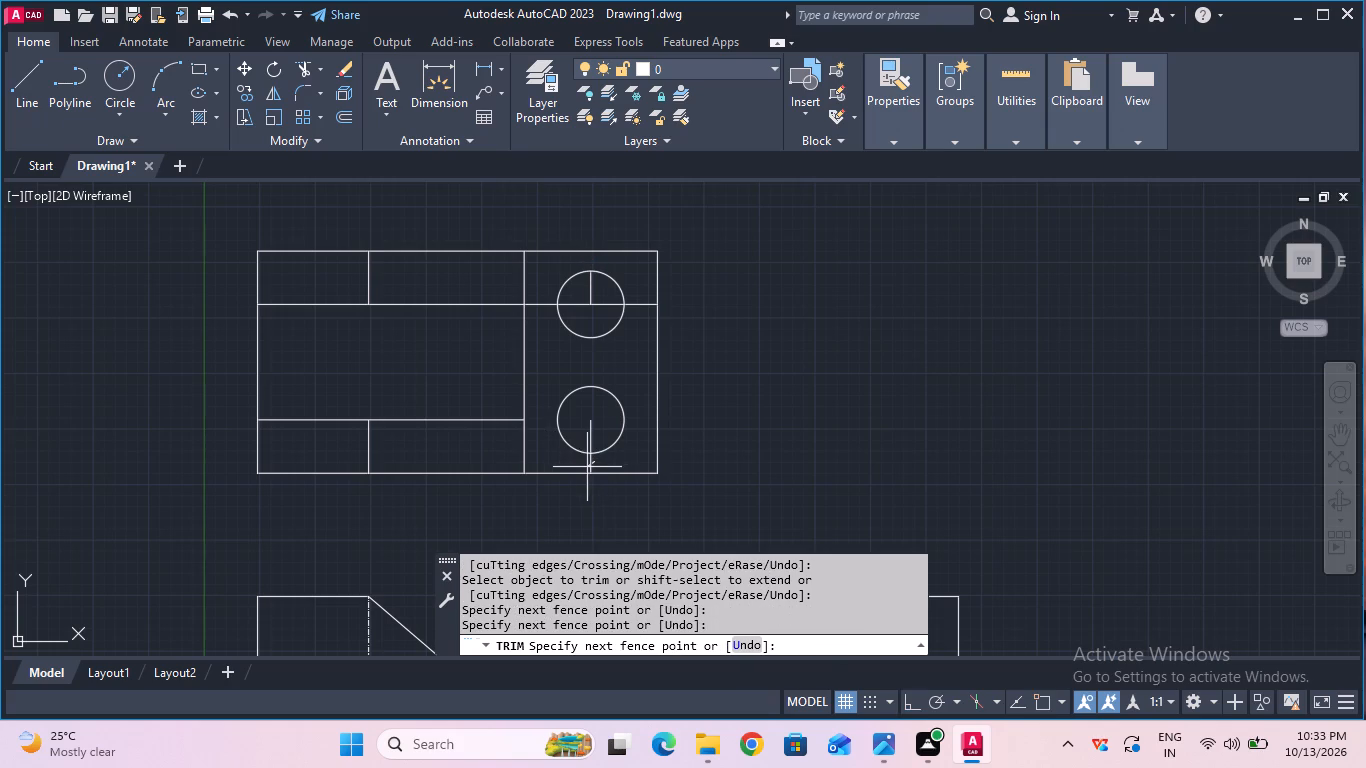
{"action": "left_click", "coordinate": [586, 467]}
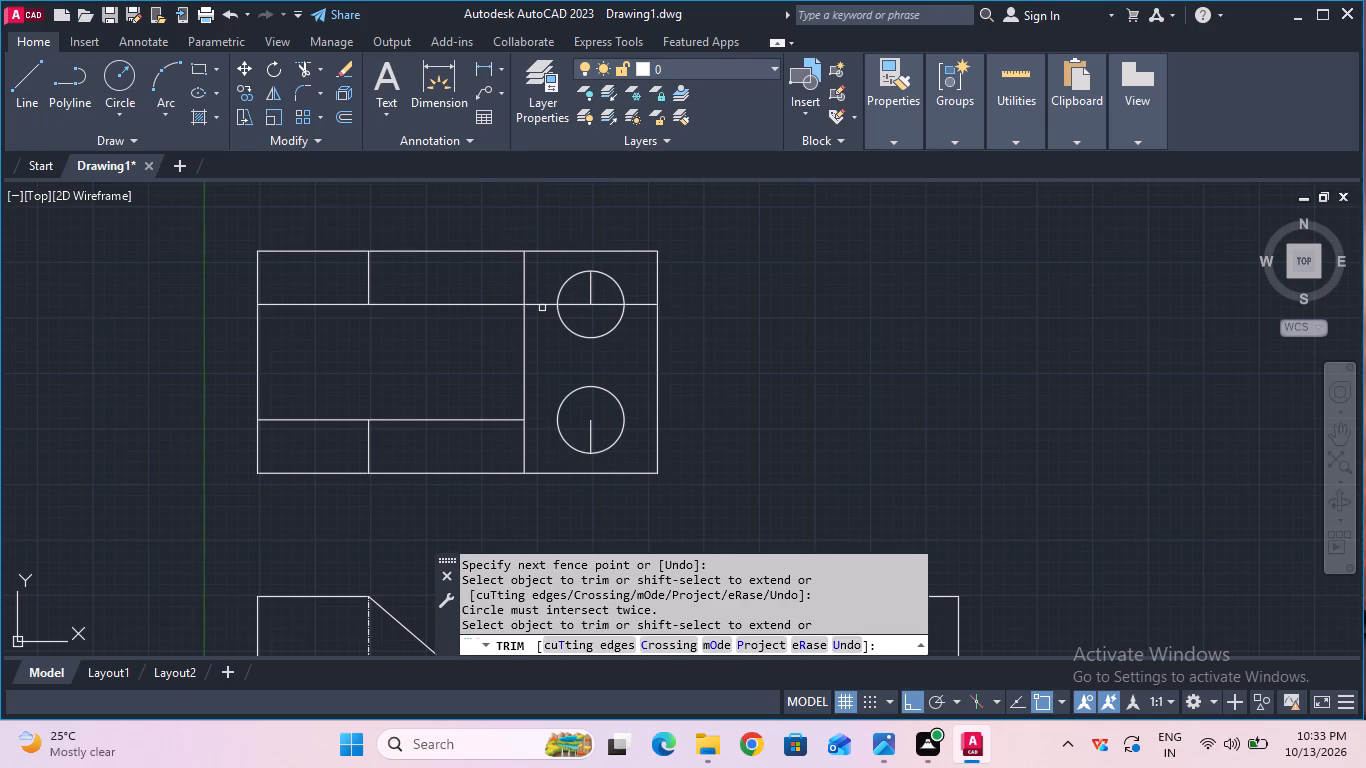
Trim the upper inner horizontal line on both sides of the upper circle, keeping the part inside the circle.
{"action": "left_click", "coordinate": [542, 308]}
{"action": "left_click", "coordinate": [542, 303]}
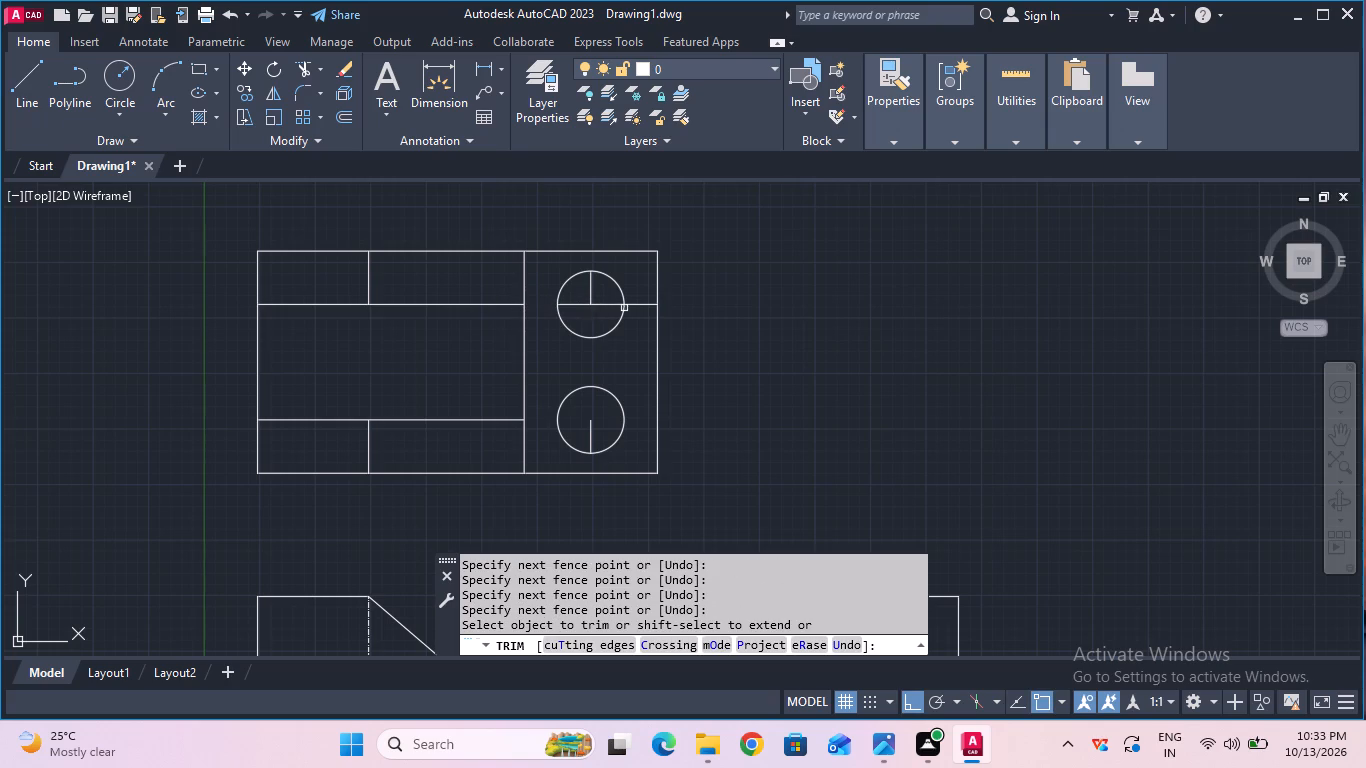
{"action": "left_click", "coordinate": [641, 306]}
{"action": "key", "text": "Escape"}
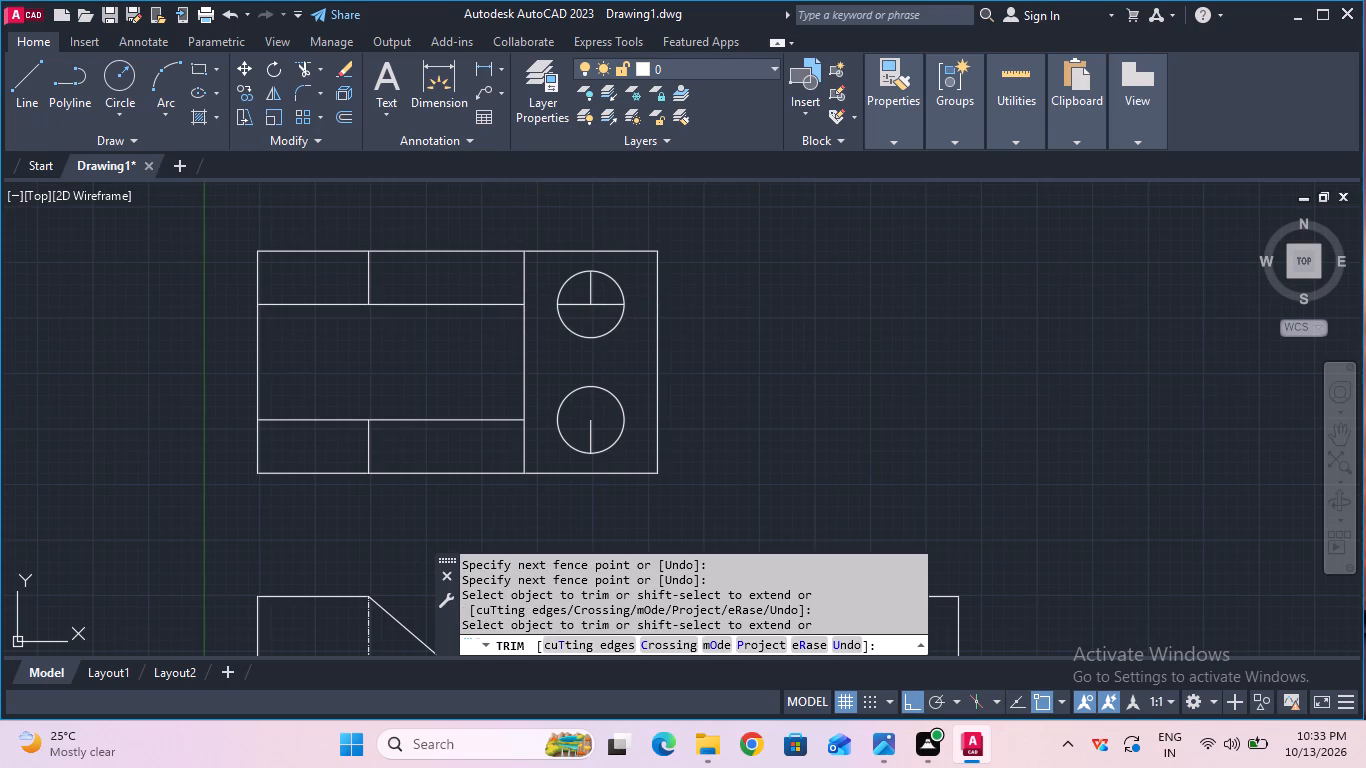
Set the linetype of the vertical and horizontal lines inside the upper circle to CENTER.
{"action": "scroll", "coordinate": [599, 289], "scroll_direction": "up", "scroll_amount": 2}
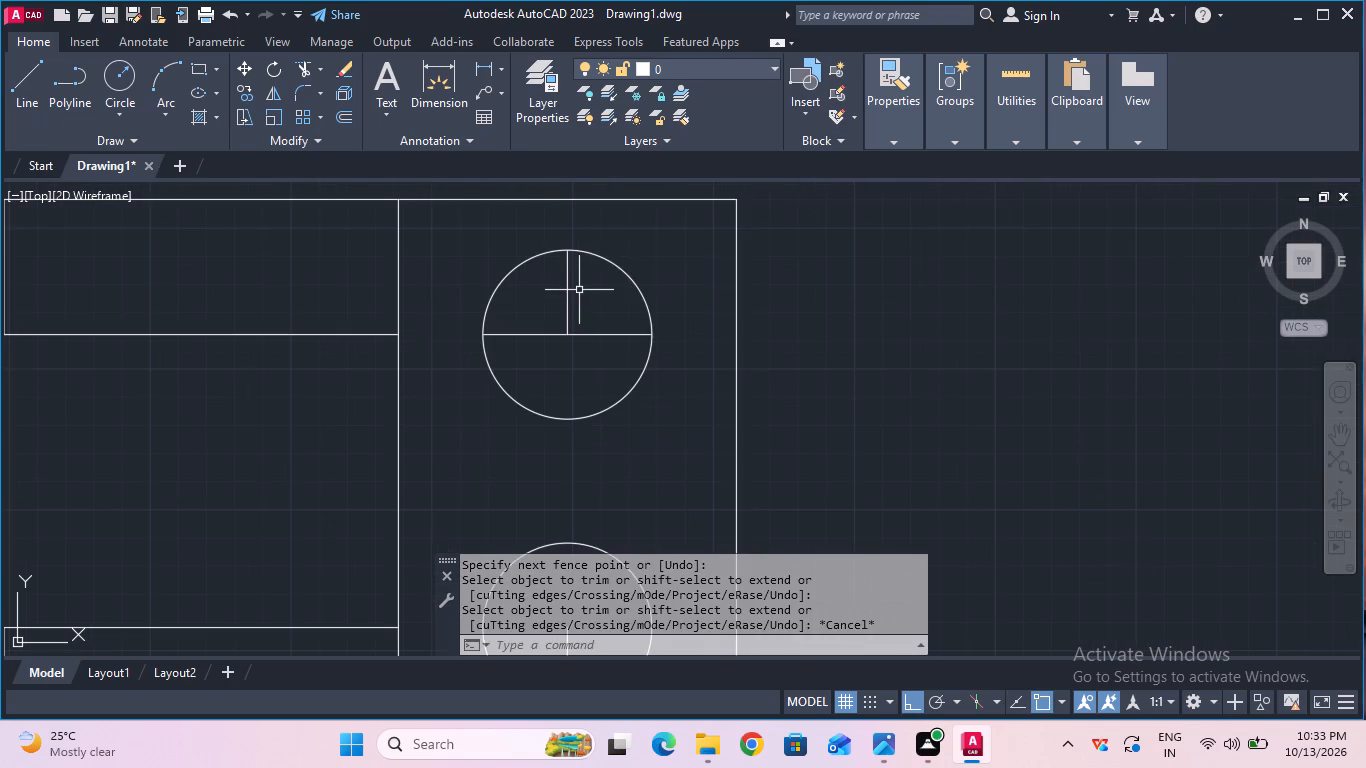
{"action": "left_click", "coordinate": [569, 300]}
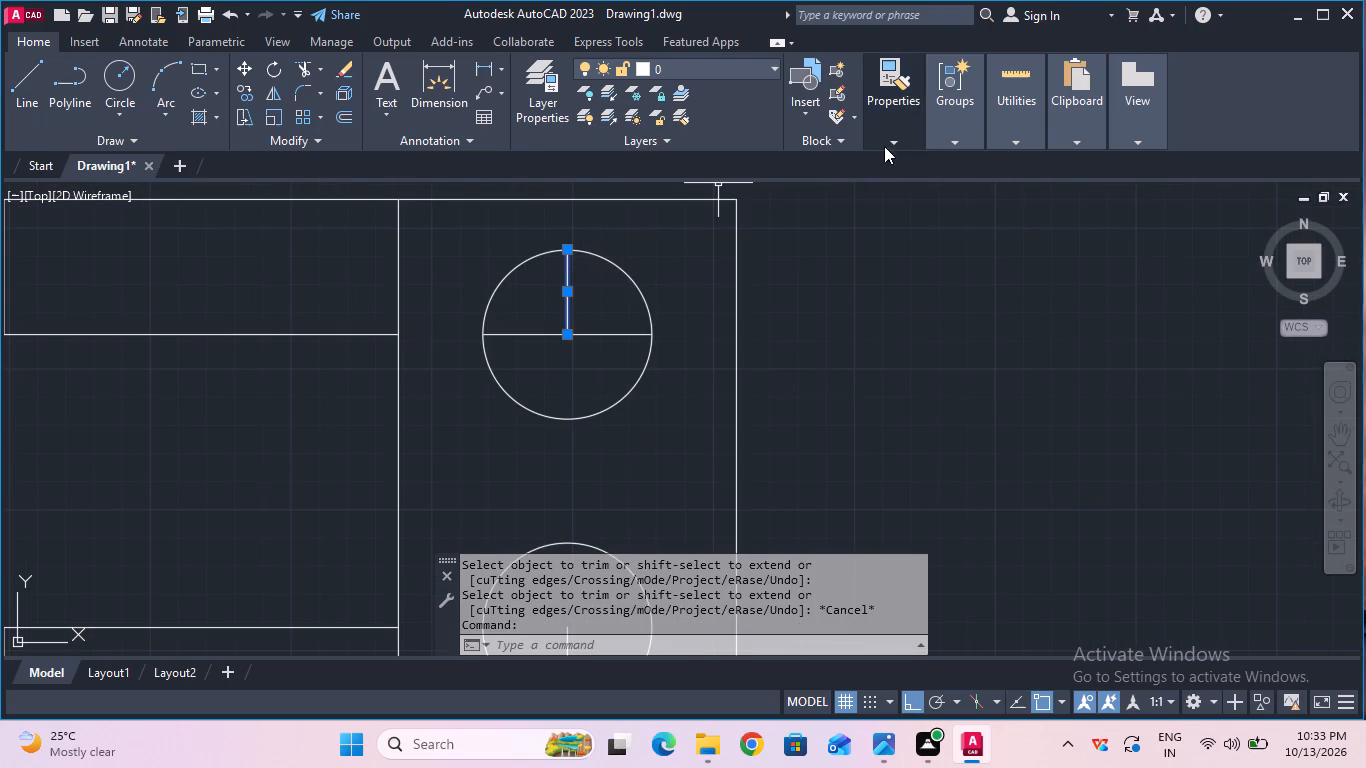
{"action": "left_click", "coordinate": [962, 208]}
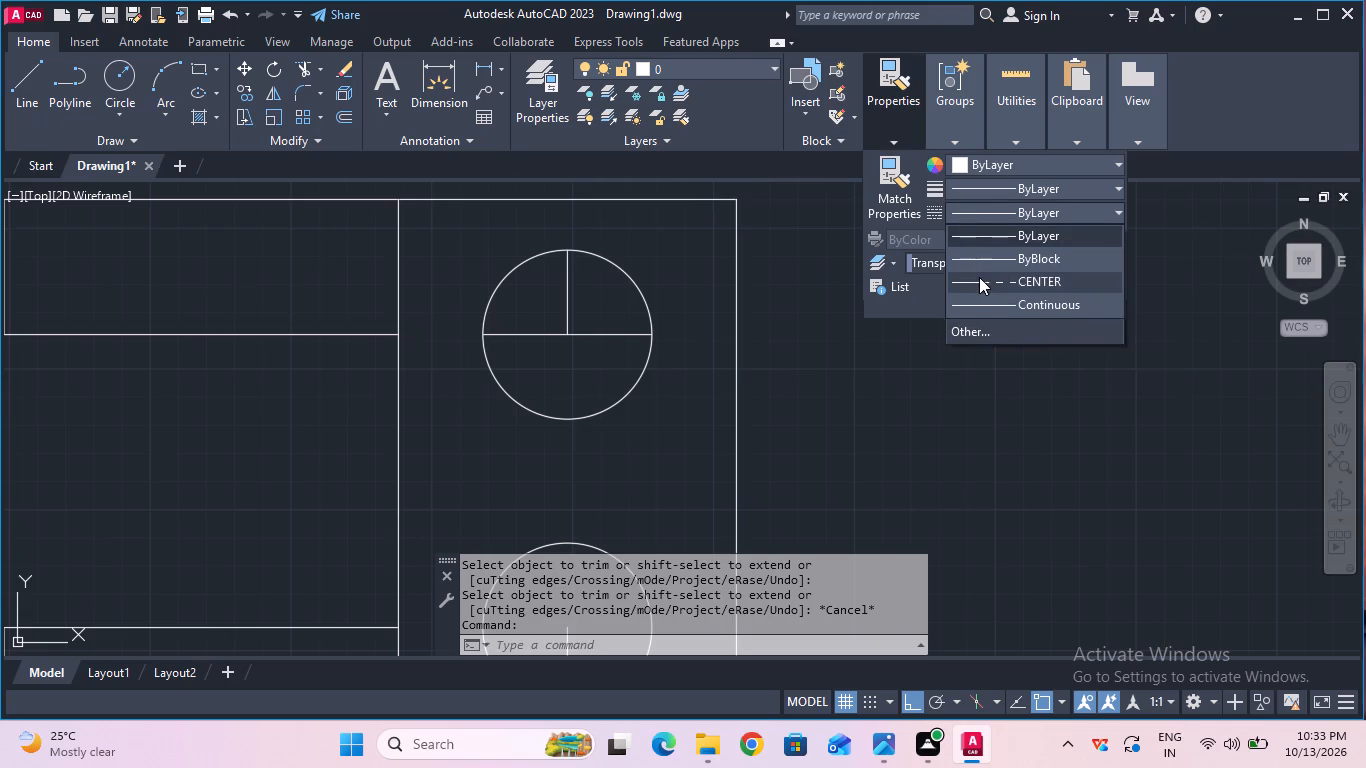
{"action": "left_click", "coordinate": [979, 277]}
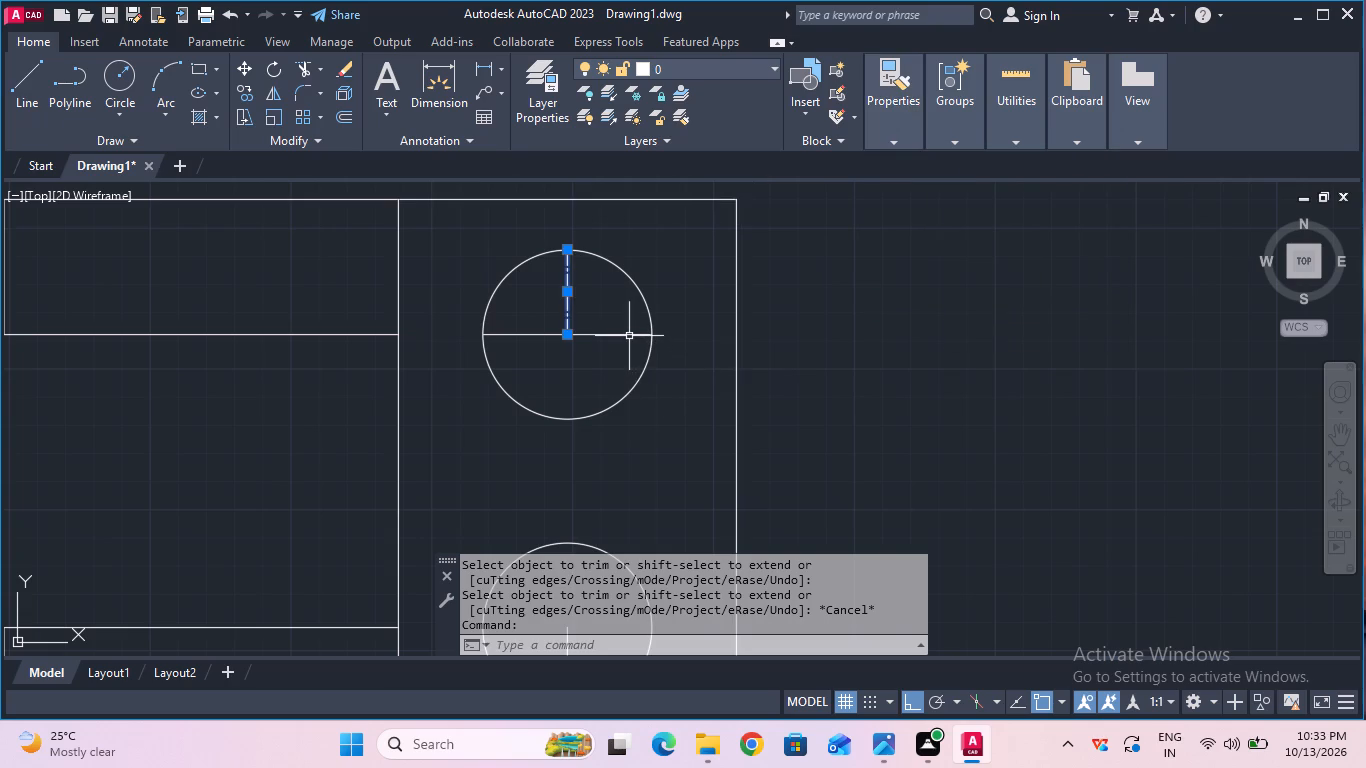
{"action": "left_click", "coordinate": [619, 334]}
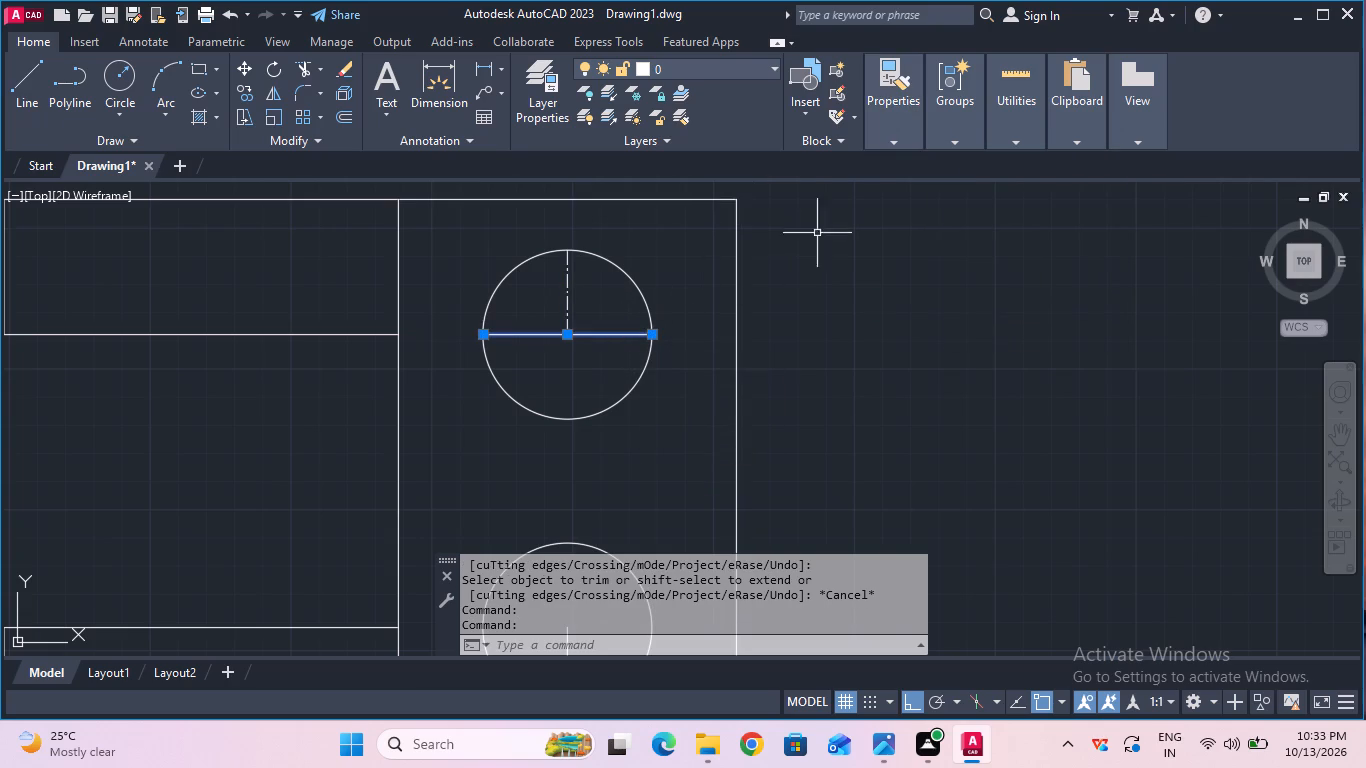
{"action": "left_click", "coordinate": [962, 207]}
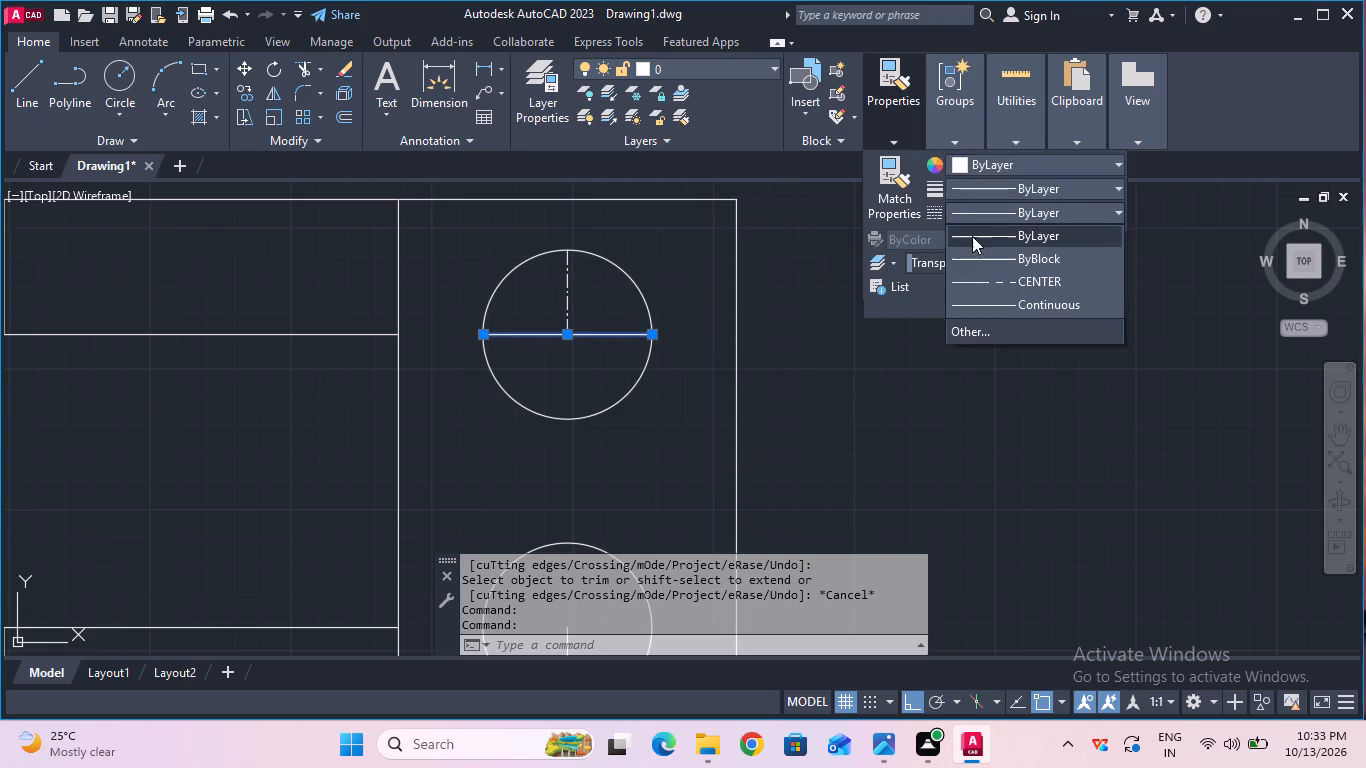
{"action": "left_click", "coordinate": [978, 277]}
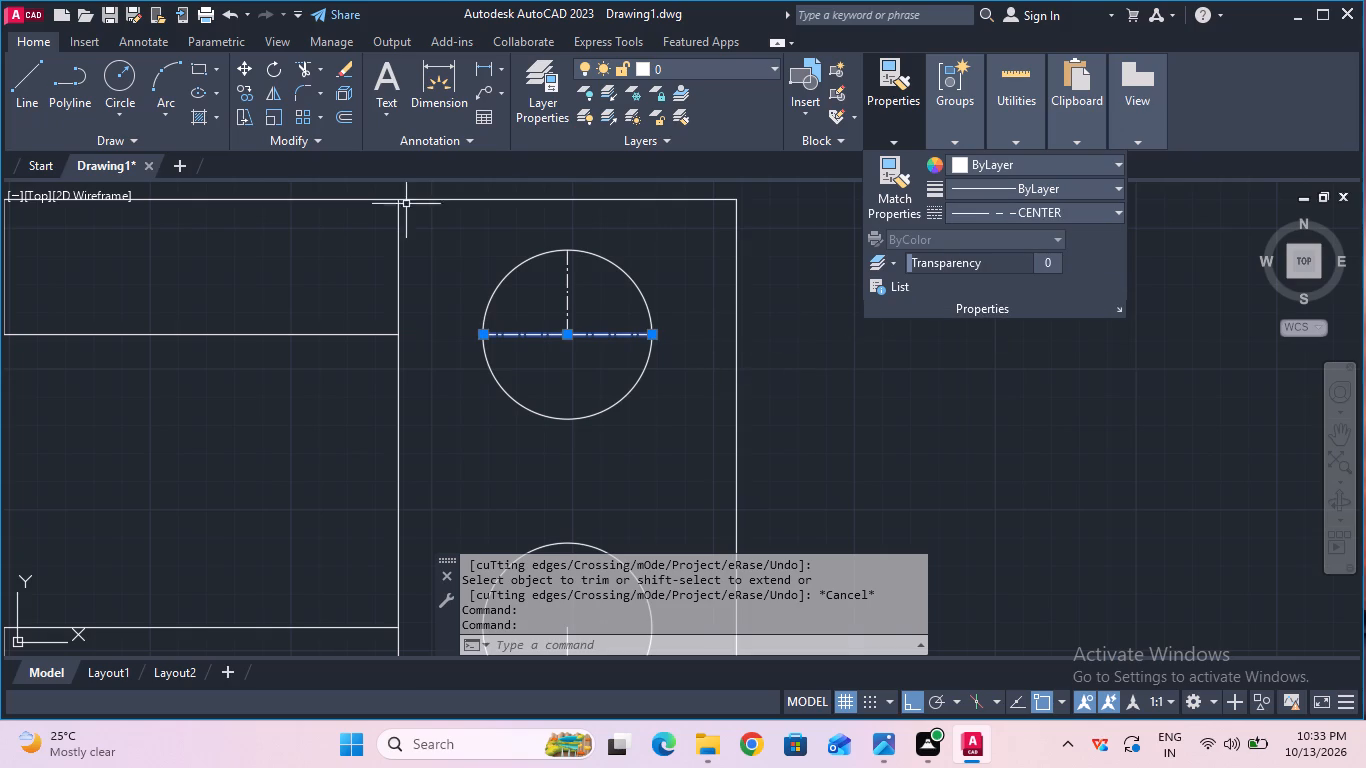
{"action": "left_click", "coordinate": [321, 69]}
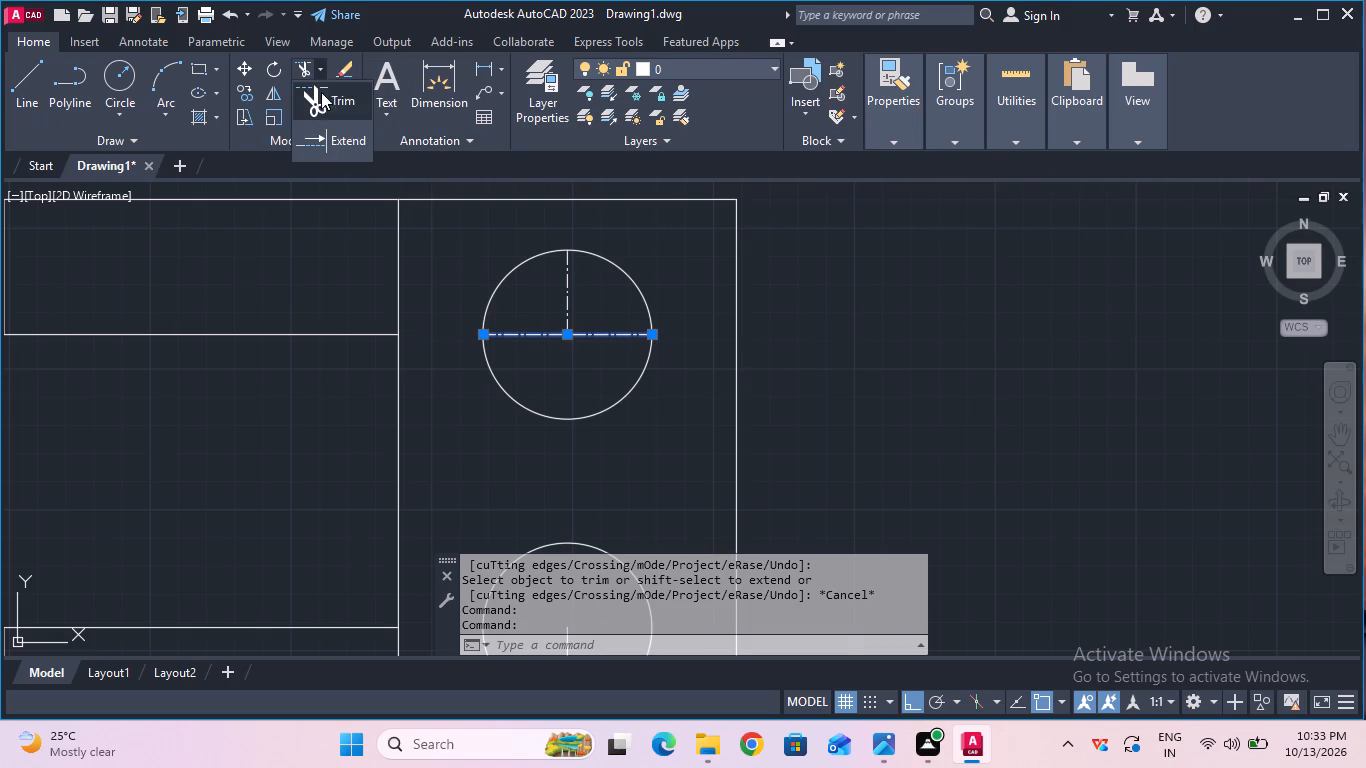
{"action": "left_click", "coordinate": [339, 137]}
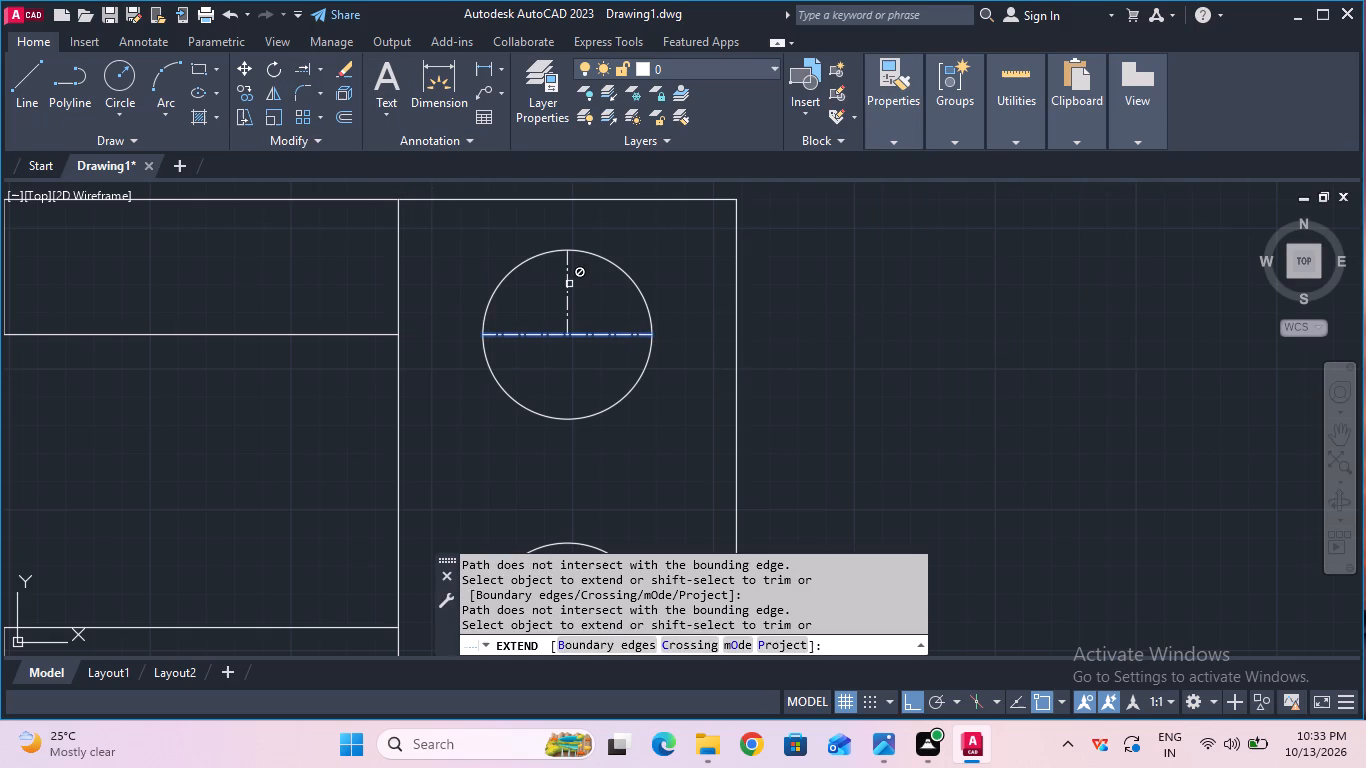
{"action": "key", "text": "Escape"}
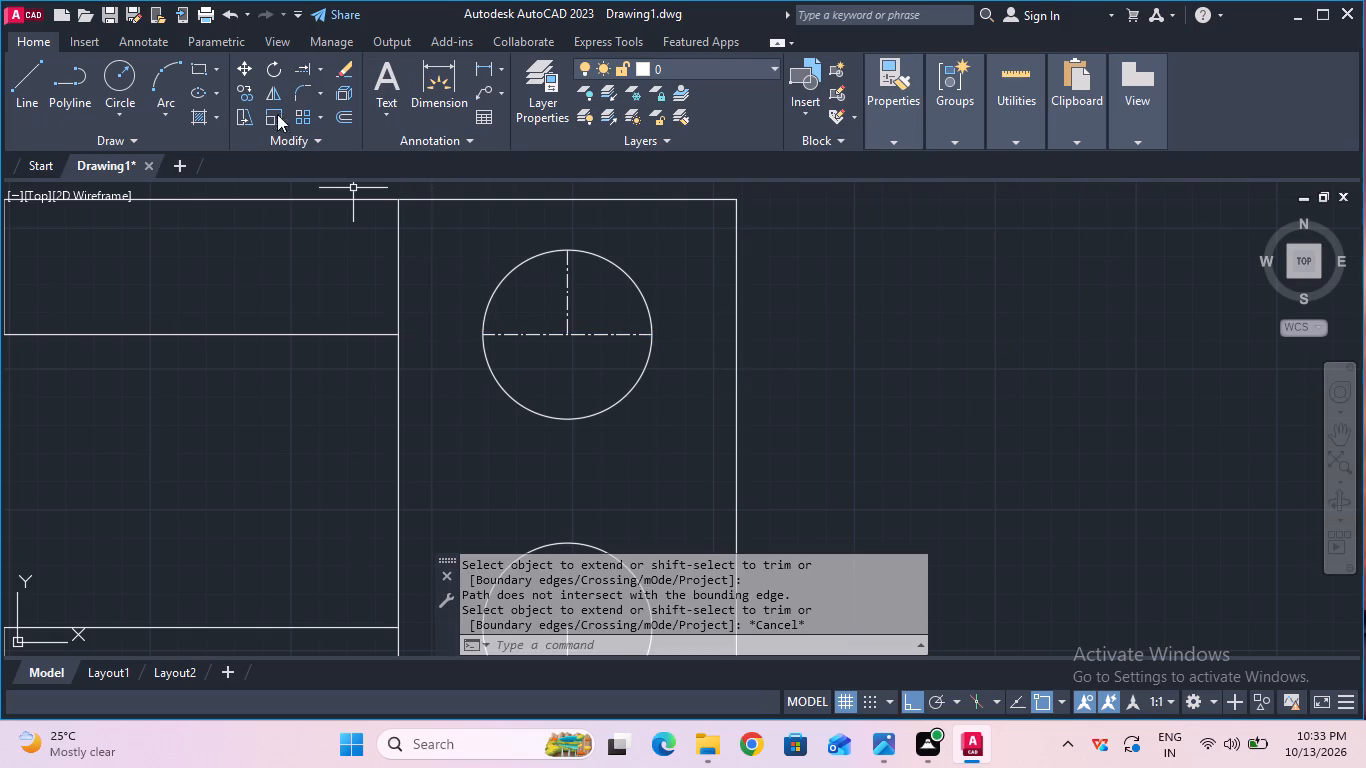
Extend the upper circle's vertical centre line down to the opposite side of the circle.
{"action": "left_click", "coordinate": [294, 65]}
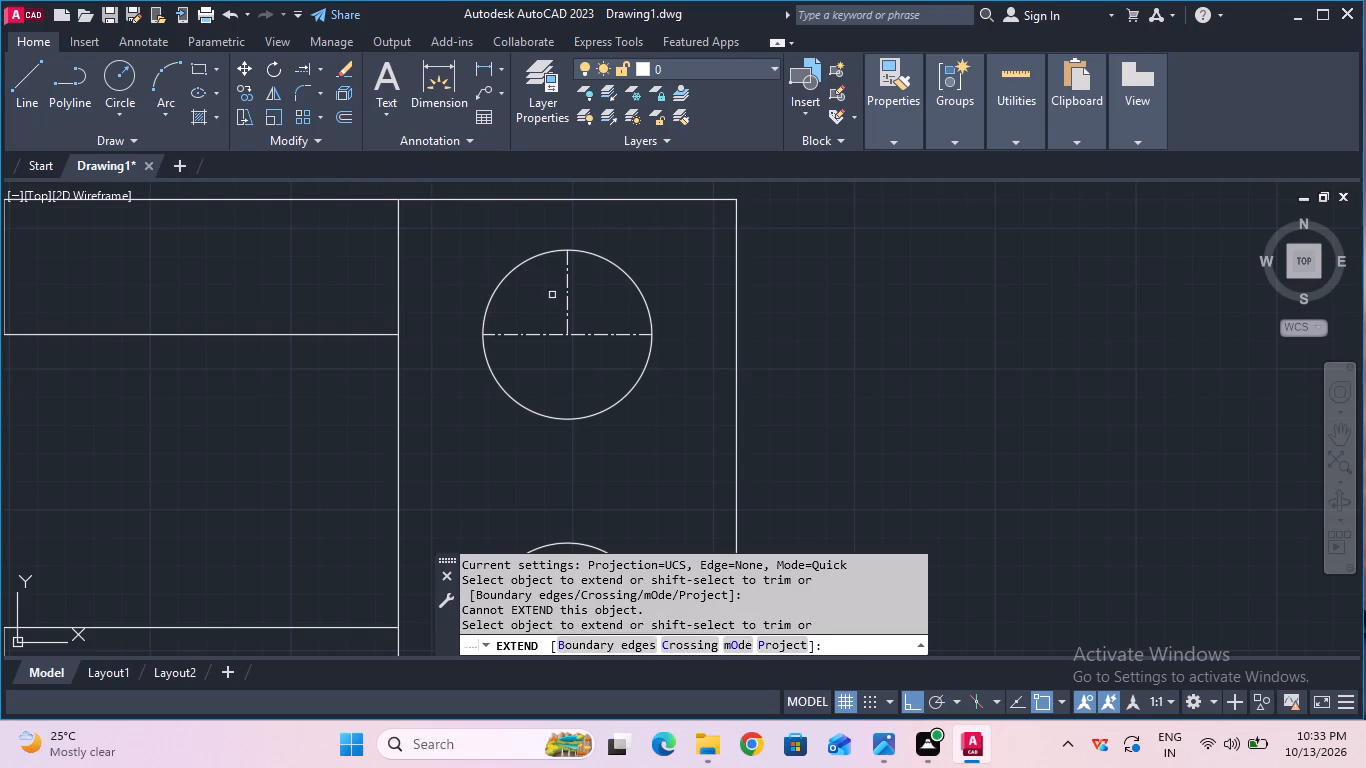
{"action": "left_click", "coordinate": [567, 303]}
{"action": "scroll", "coordinate": [578, 299], "scroll_direction": "down", "scroll_amount": 1}
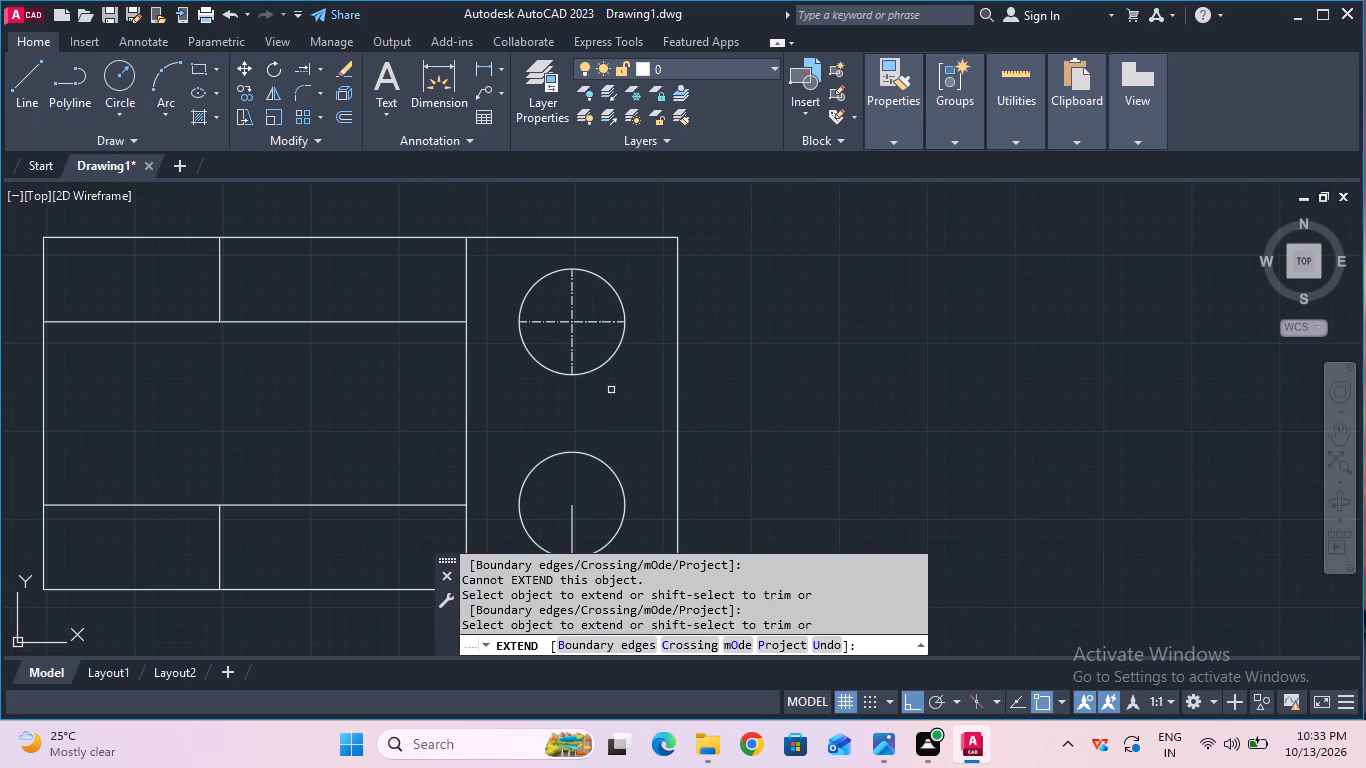
{"action": "middle_click_drag", "start_coordinate": [611, 390], "coordinate": [657, 315]}
{"action": "key", "text": "Escape"}
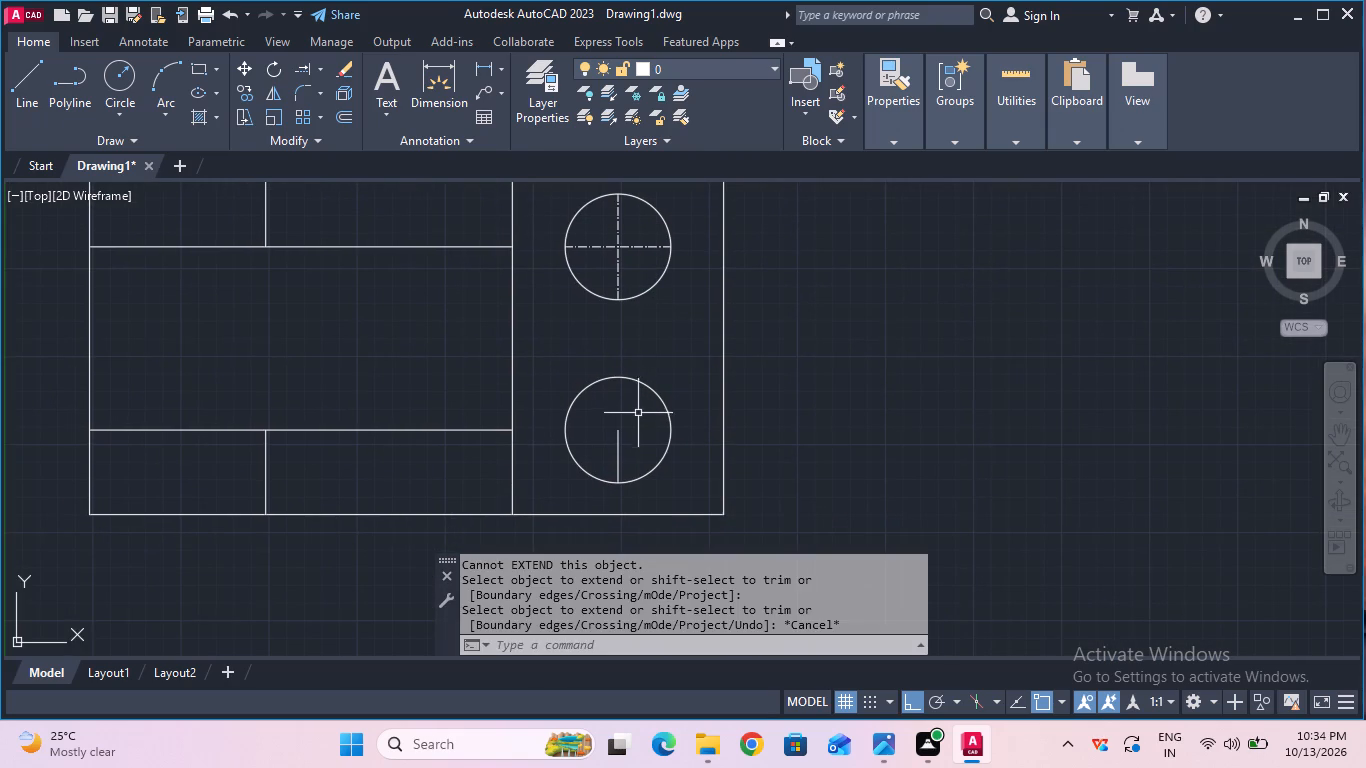
Set the linetype of the vertical line inside the lower circle to CENTER.
{"action": "left_click", "coordinate": [619, 440]}
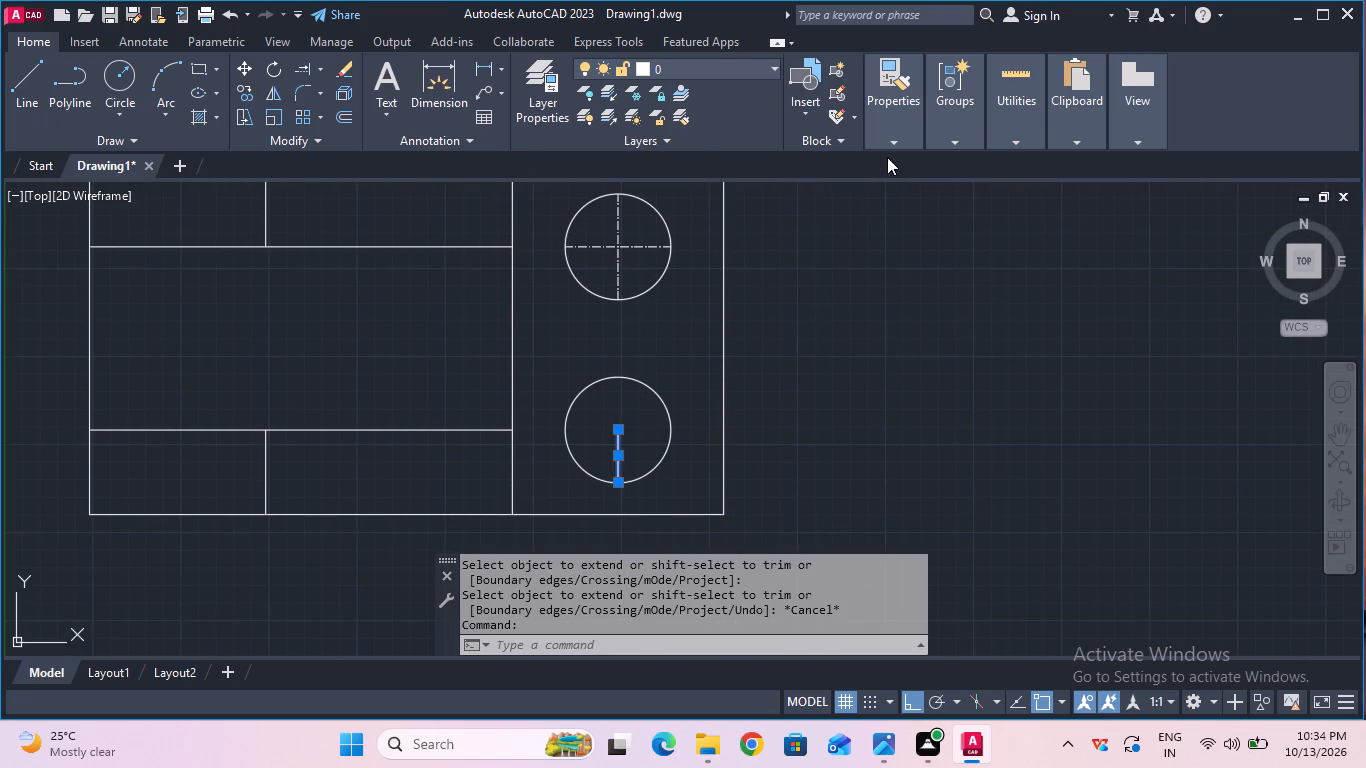
{"action": "left_click", "coordinate": [983, 213]}
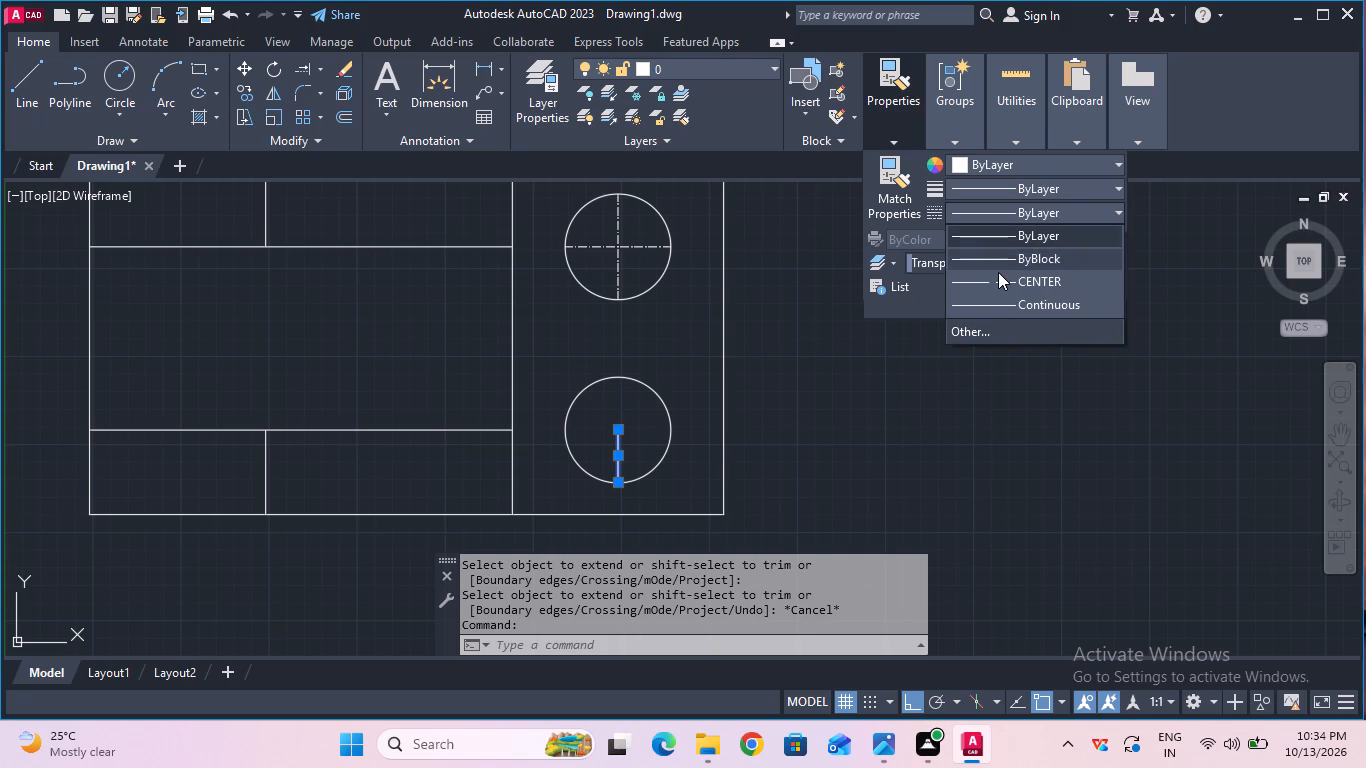
{"action": "left_click", "coordinate": [998, 272]}
{"action": "left_click", "coordinate": [994, 217]}
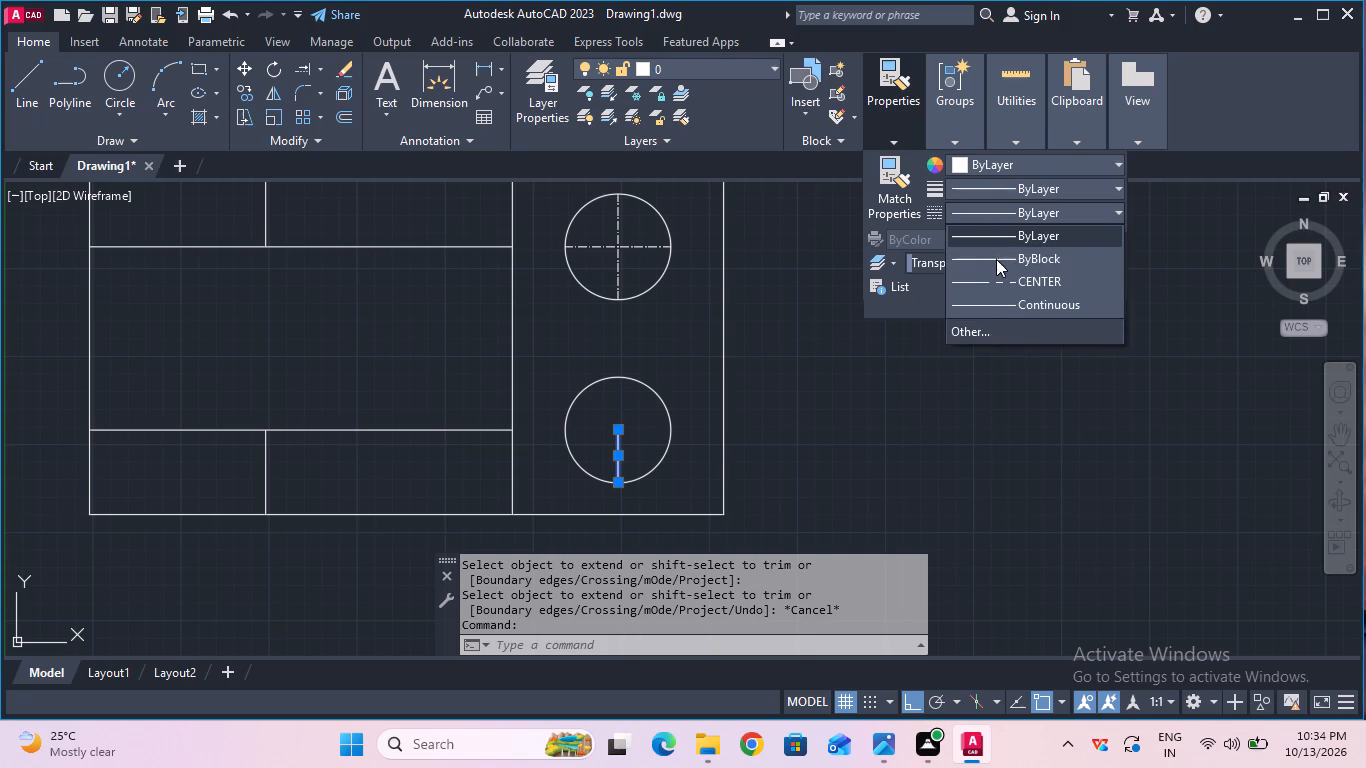
{"action": "left_click", "coordinate": [997, 277]}
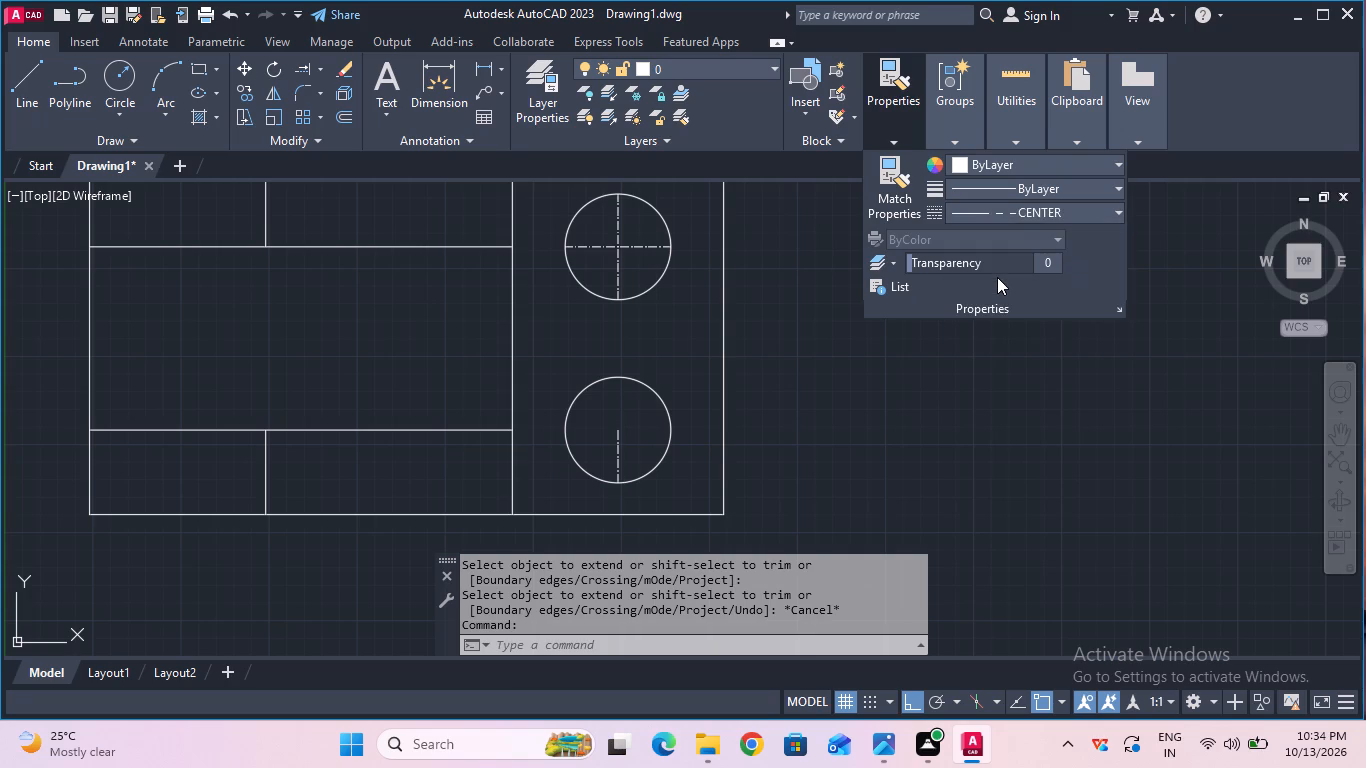
{"action": "key", "text": "Escape"}
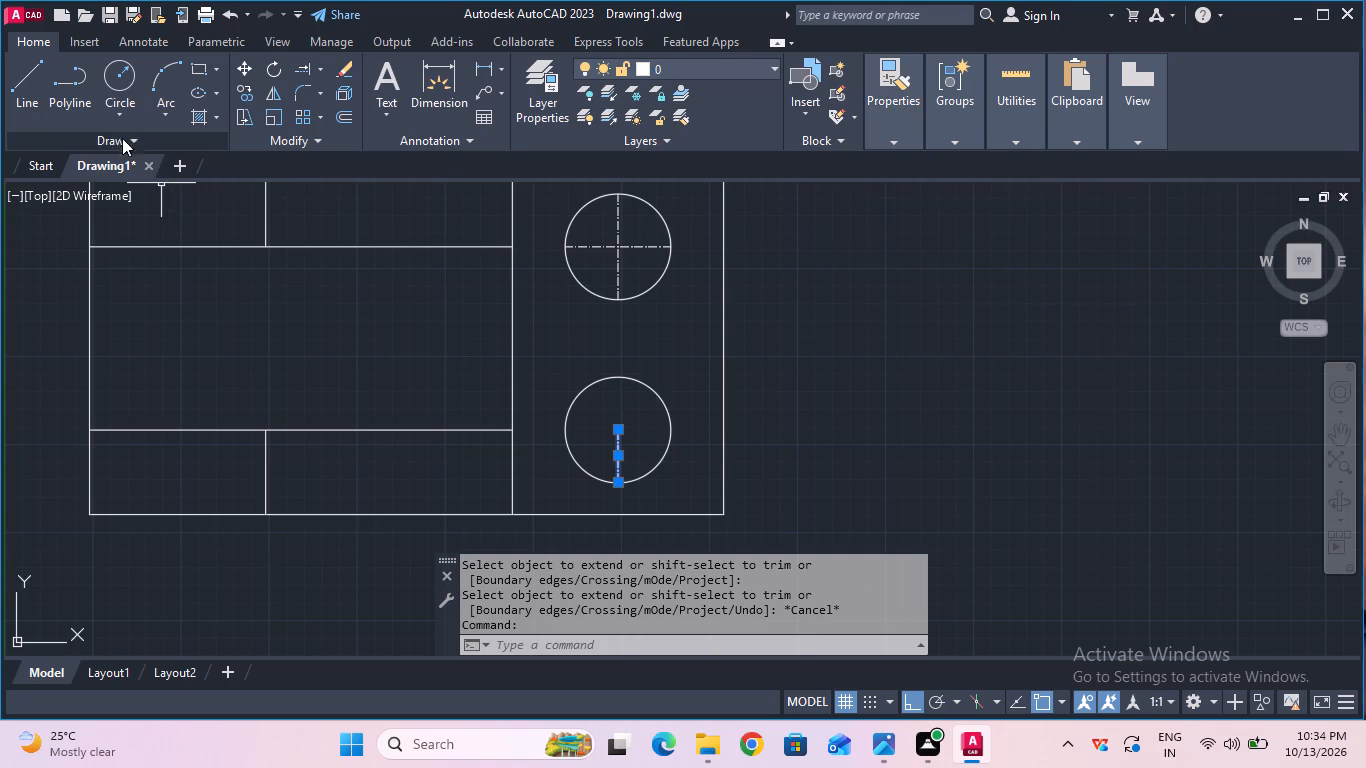
Extend the lower circle's vertical centre line up to the opposite side of the circle.
{"action": "left_click", "coordinate": [311, 71]}
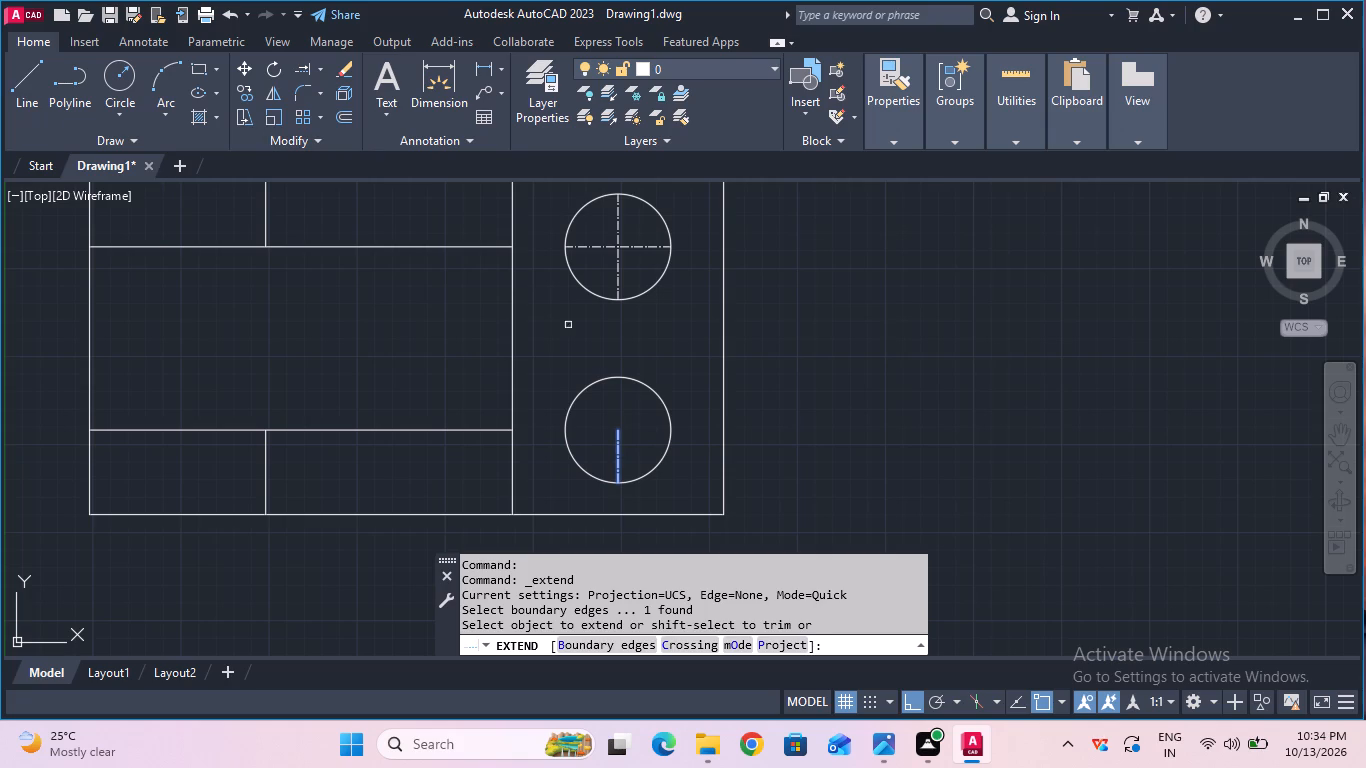
{"action": "key", "text": "Escape"}
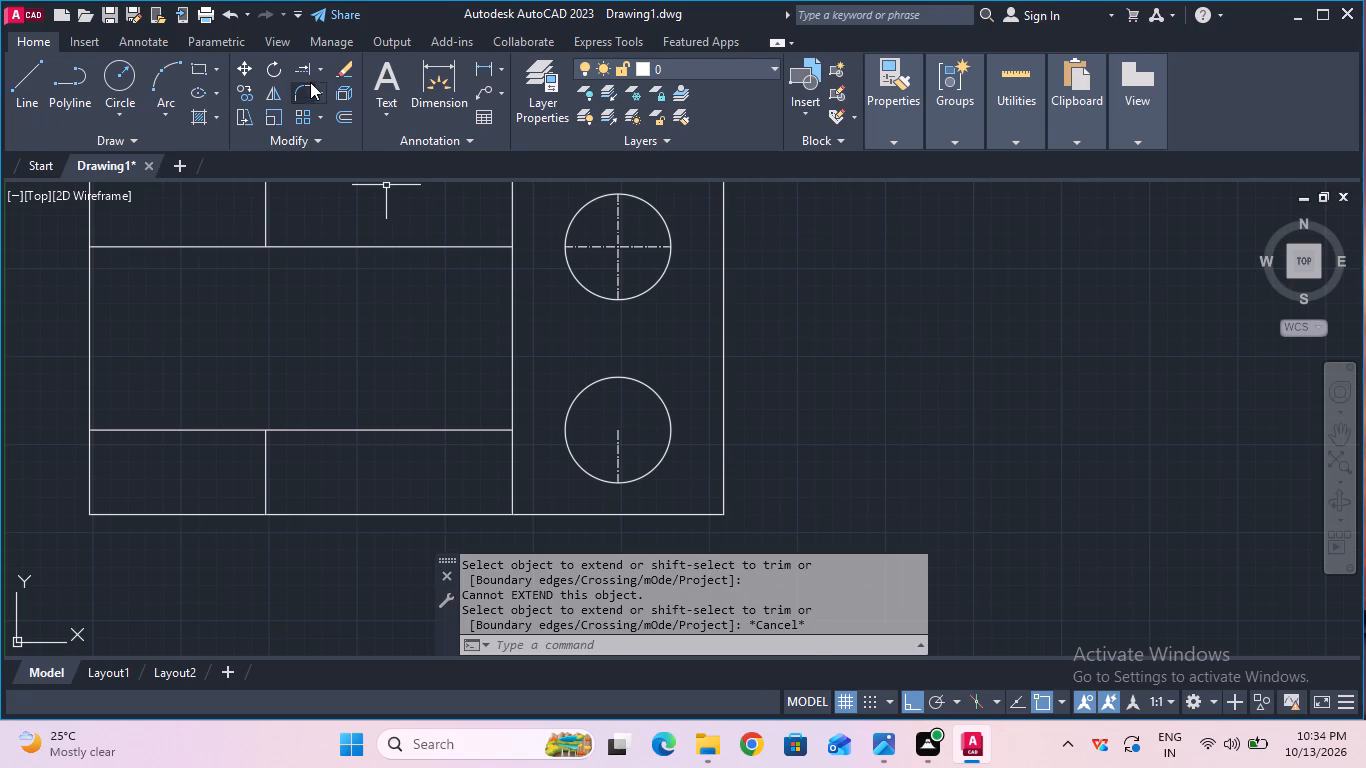
{"action": "left_click", "coordinate": [306, 70]}
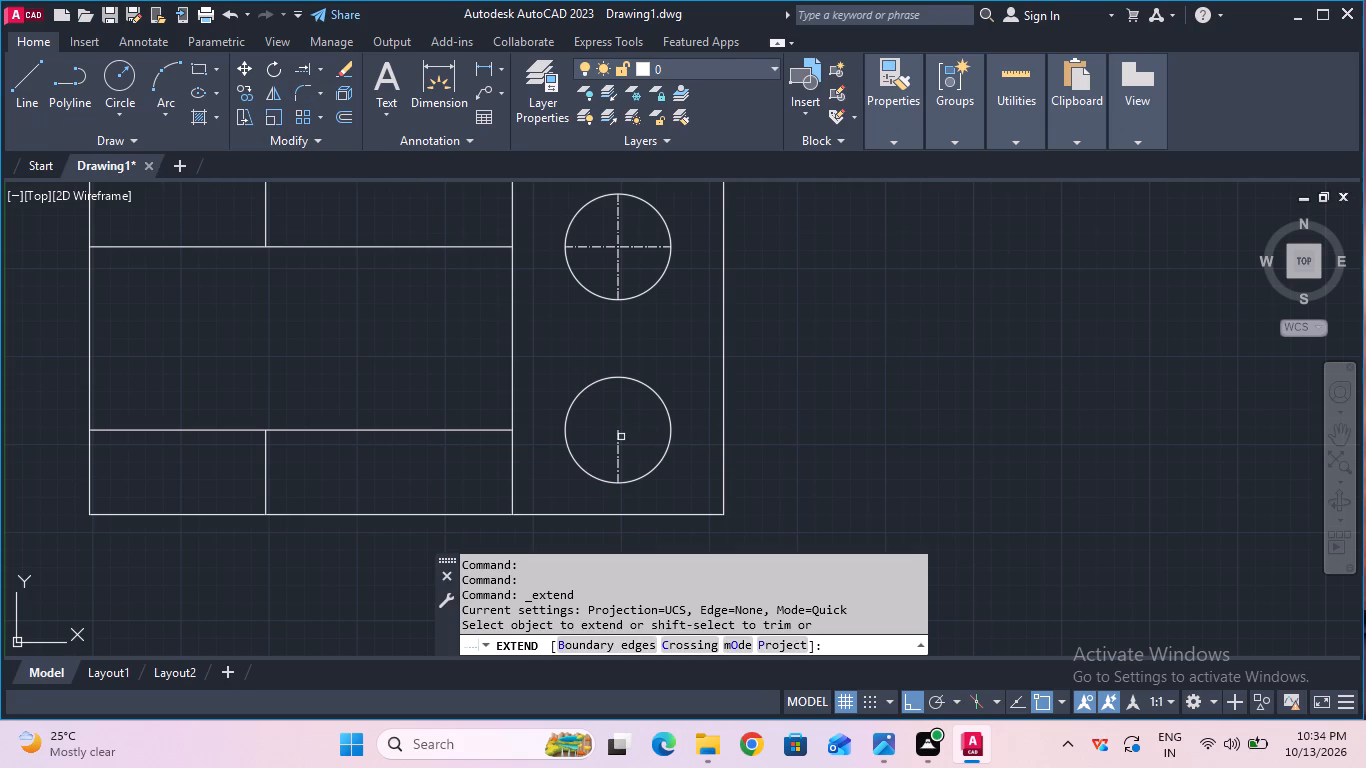
{"action": "left_click", "coordinate": [615, 439]}
{"action": "key", "text": "Escape"}
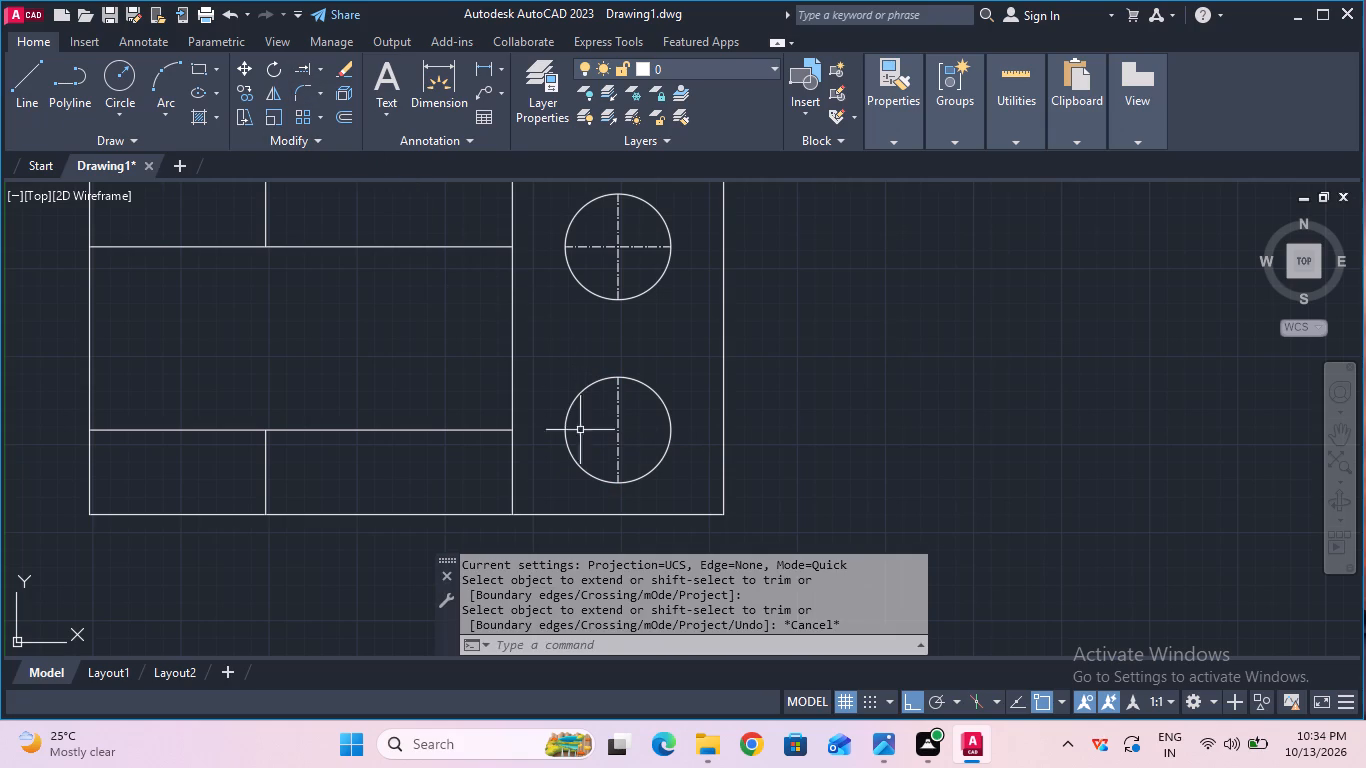
With CENTER as the current linetype, draw a horizontal centre line across the lower circle through its centre.
{"action": "left_click", "coordinate": [879, 145]}
{"action": "left_click", "coordinate": [957, 207]}
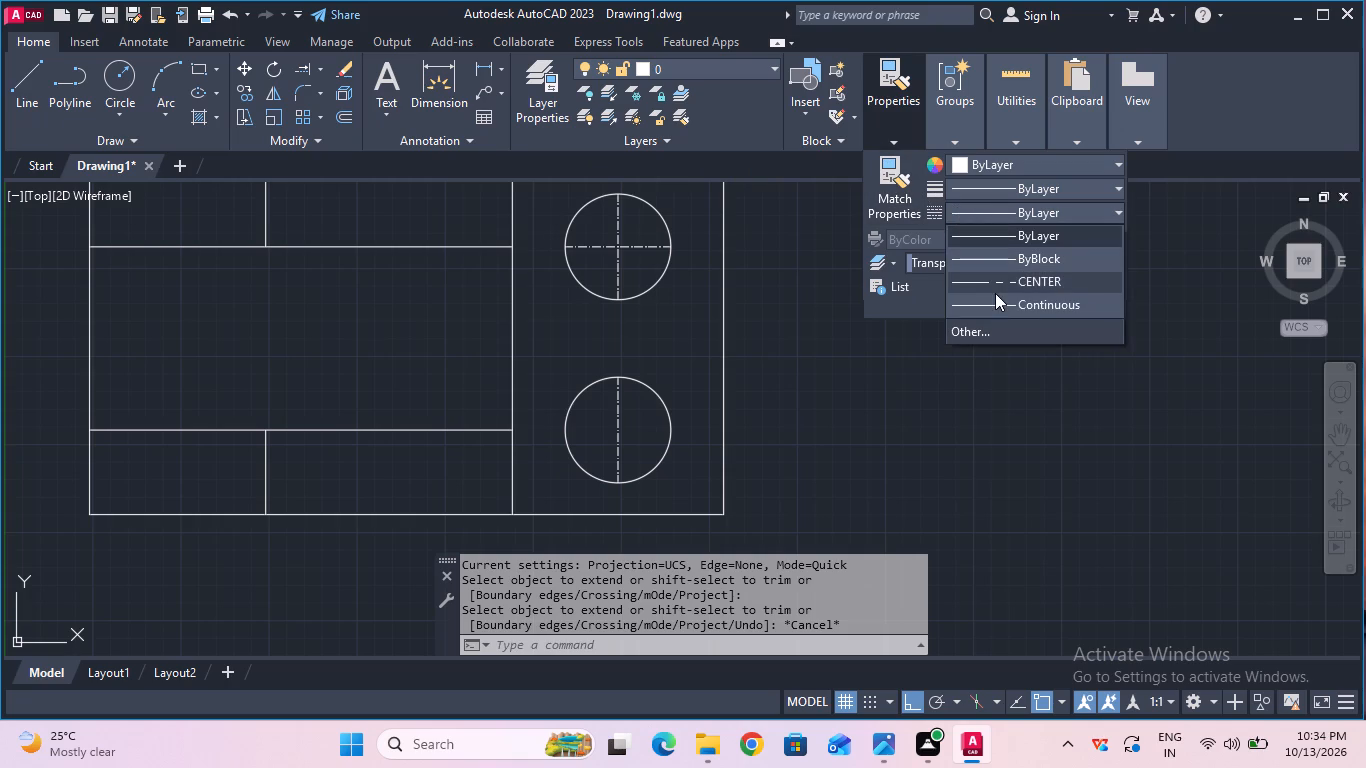
{"action": "left_click", "coordinate": [995, 281]}
{"action": "left_click", "coordinate": [29, 109]}
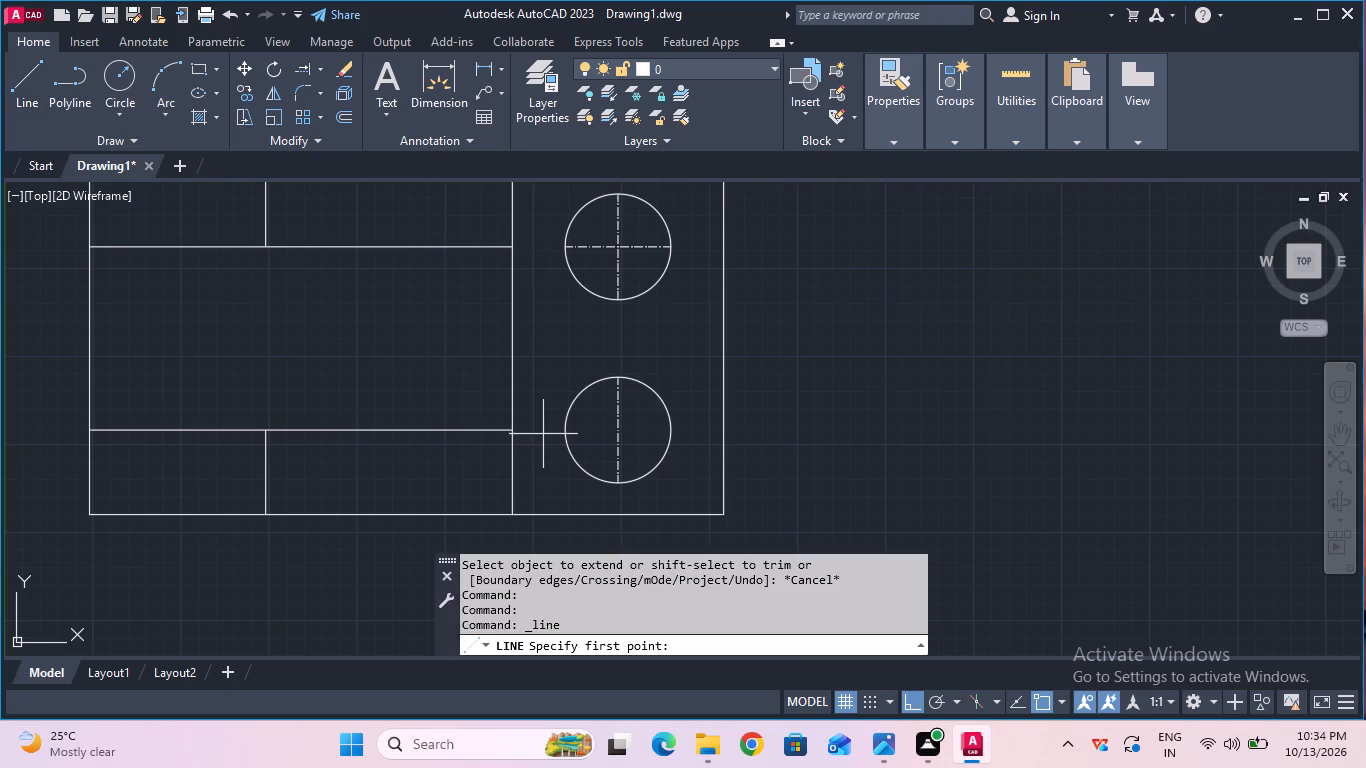
{"action": "left_click", "coordinate": [558, 428]}
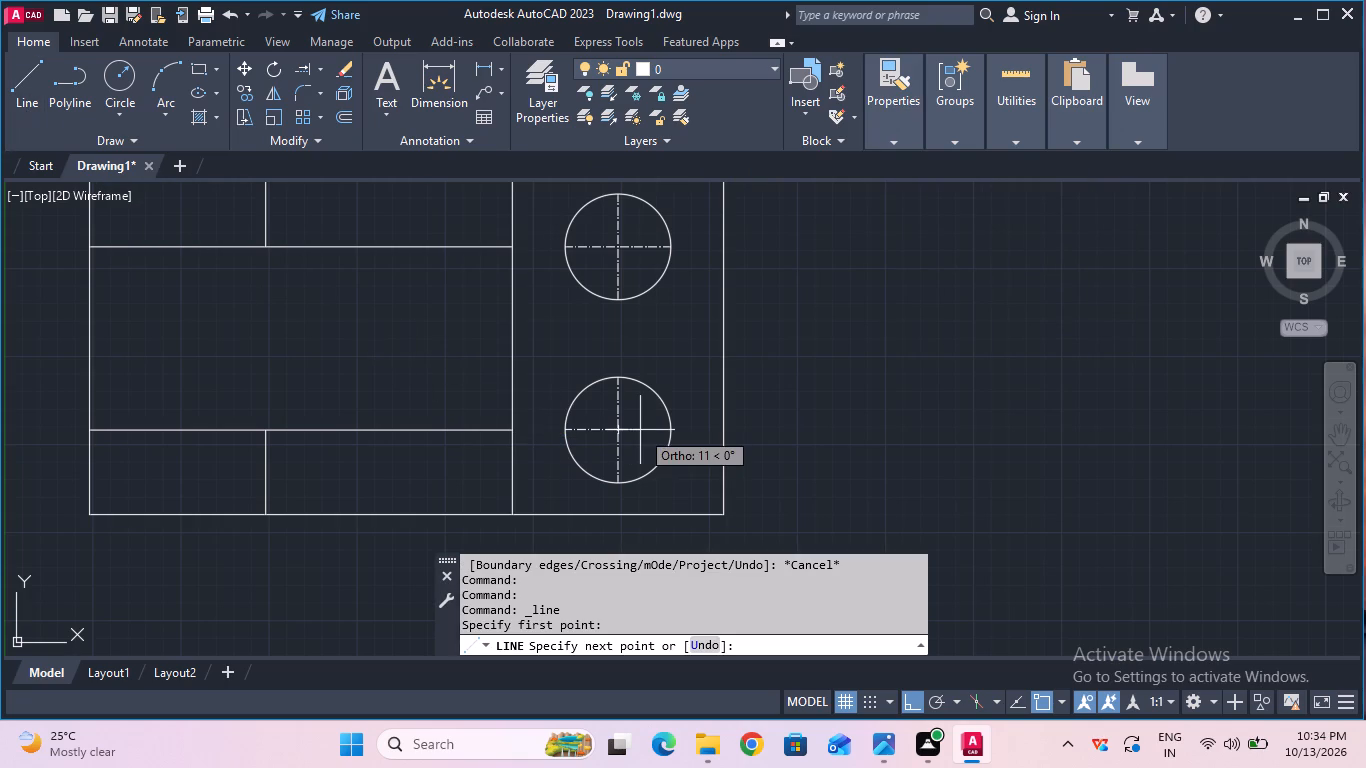
{"action": "left_click", "coordinate": [662, 428]}
{"action": "key", "text": "Escape"}
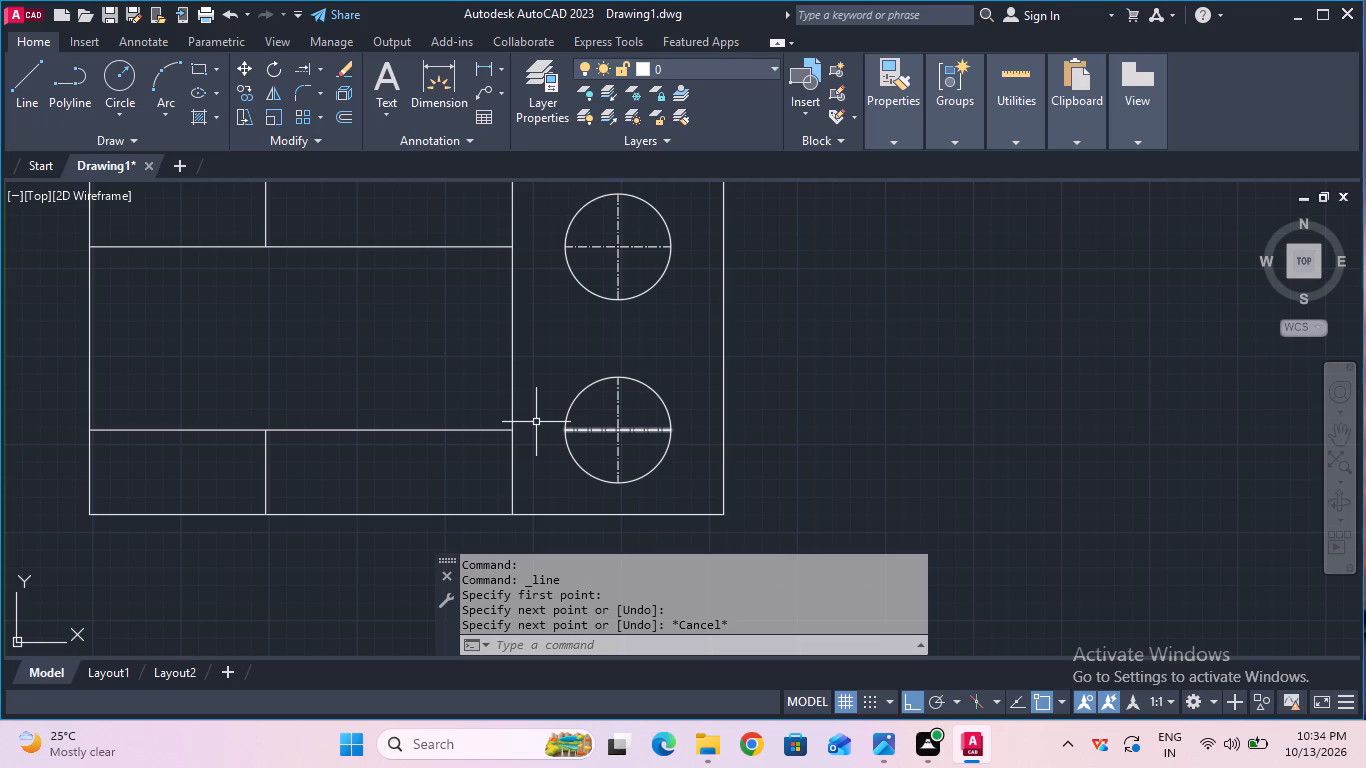
Measure the depth of the slot in the side view with a temporary linear dimension.
{"action": "scroll", "coordinate": [536, 422], "scroll_direction": "down", "scroll_amount": 2}
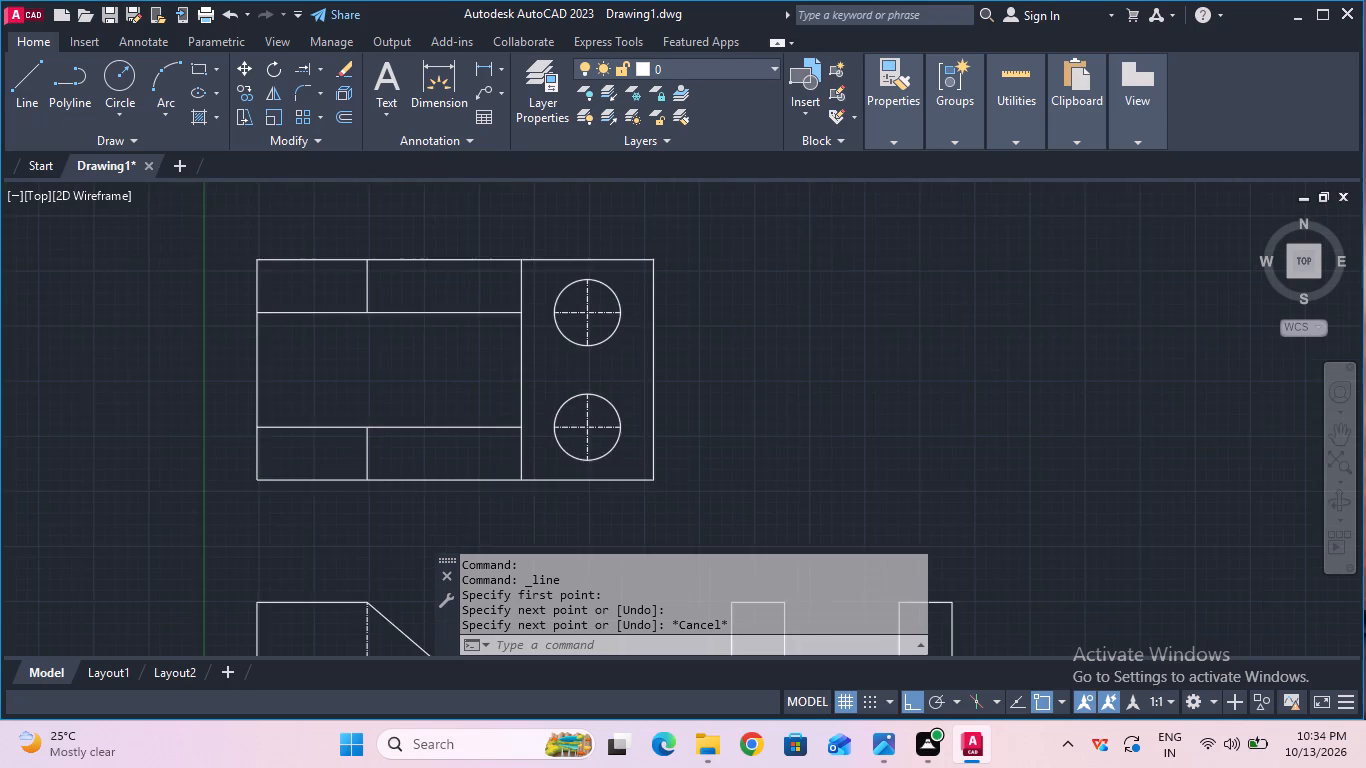
{"action": "scroll", "coordinate": [536, 422], "scroll_direction": "down", "scroll_amount": 1}
{"action": "middle_click_drag", "start_coordinate": [701, 460], "coordinate": [683, 288]}
{"action": "scroll", "coordinate": [701, 460], "scroll_direction": "up", "scroll_amount": 1}
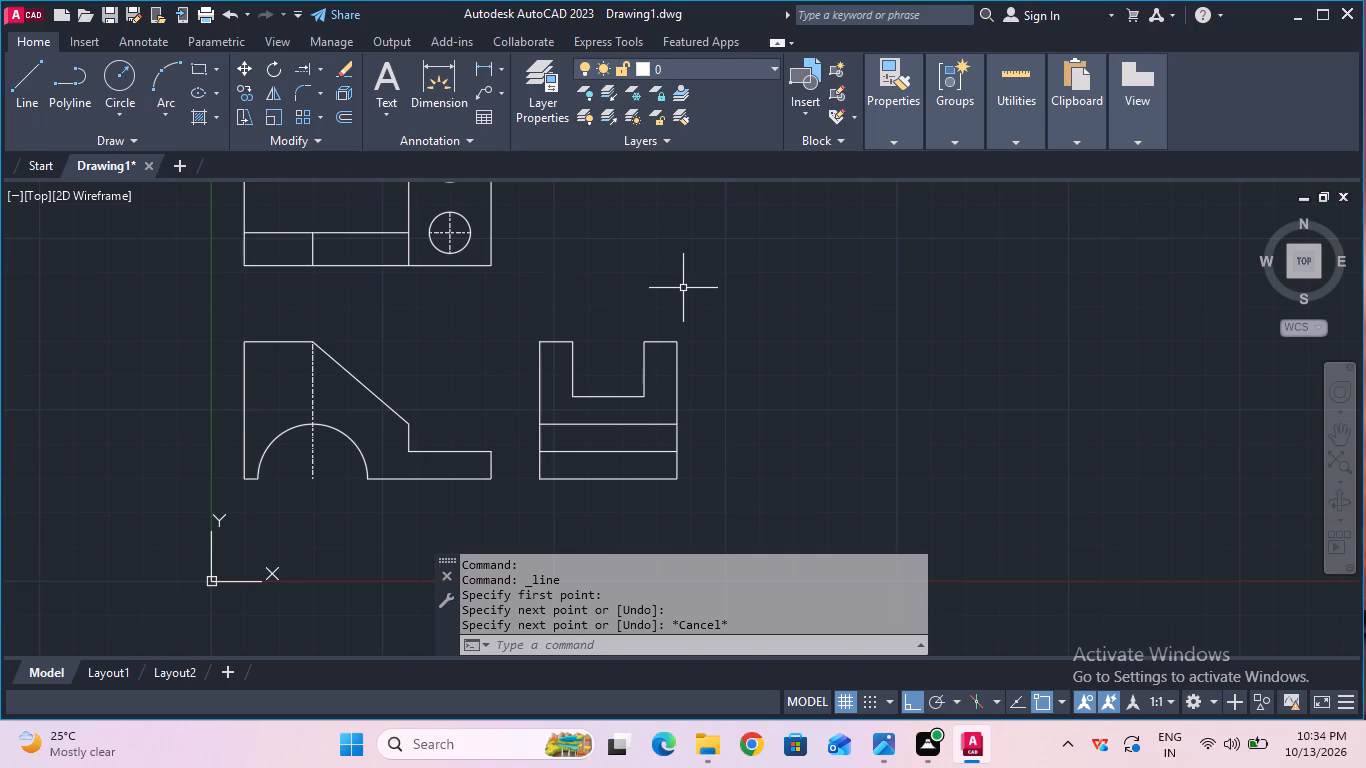
{"action": "left_click", "coordinate": [485, 74]}
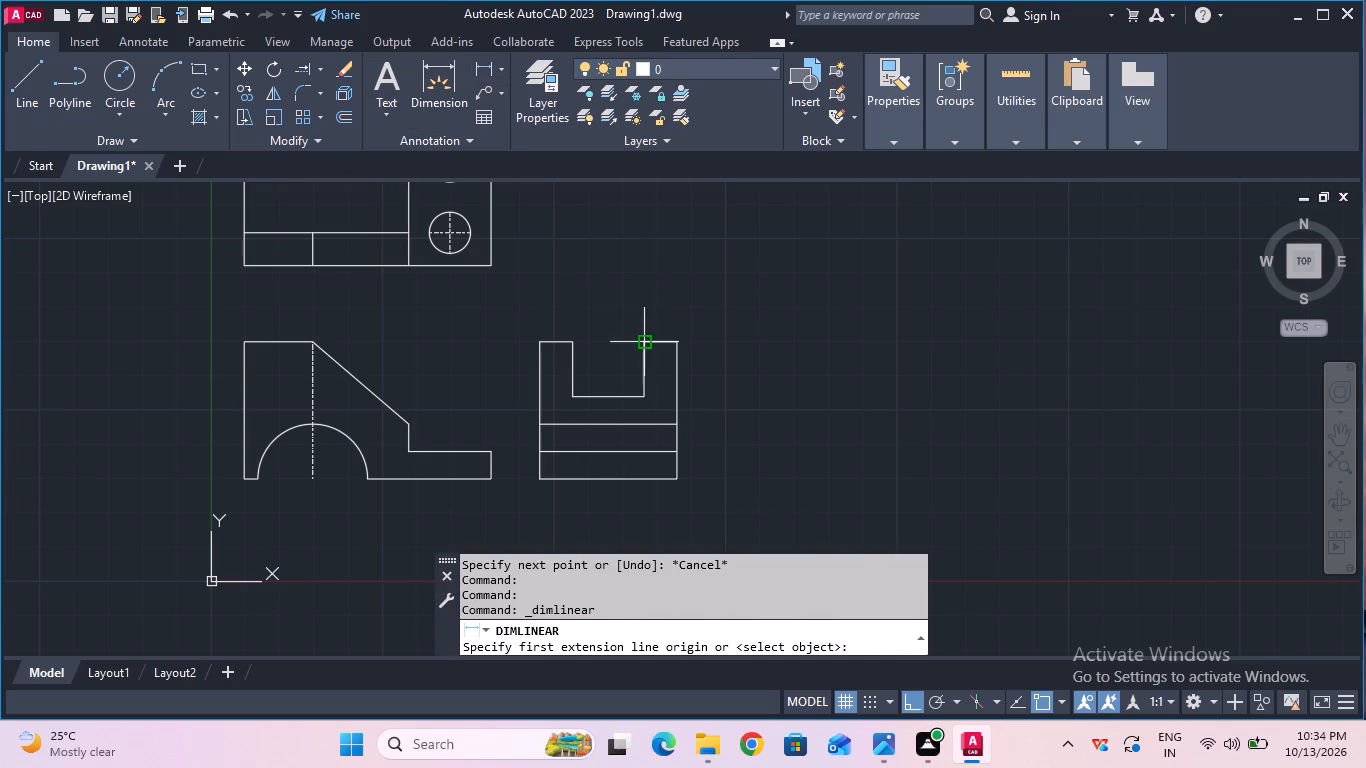
{"action": "left_click", "coordinate": [646, 346]}
{"action": "left_click", "coordinate": [646, 396]}
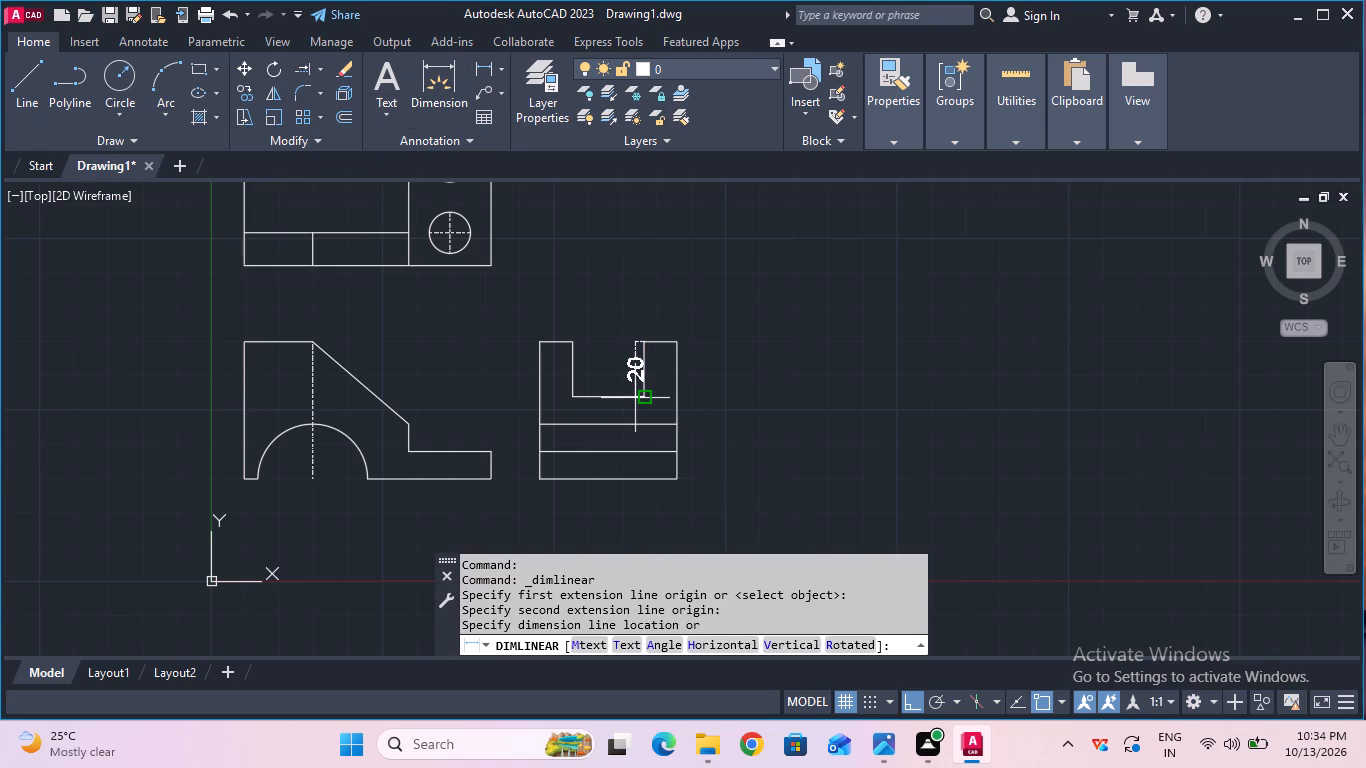
{"action": "key", "text": "Escape"}
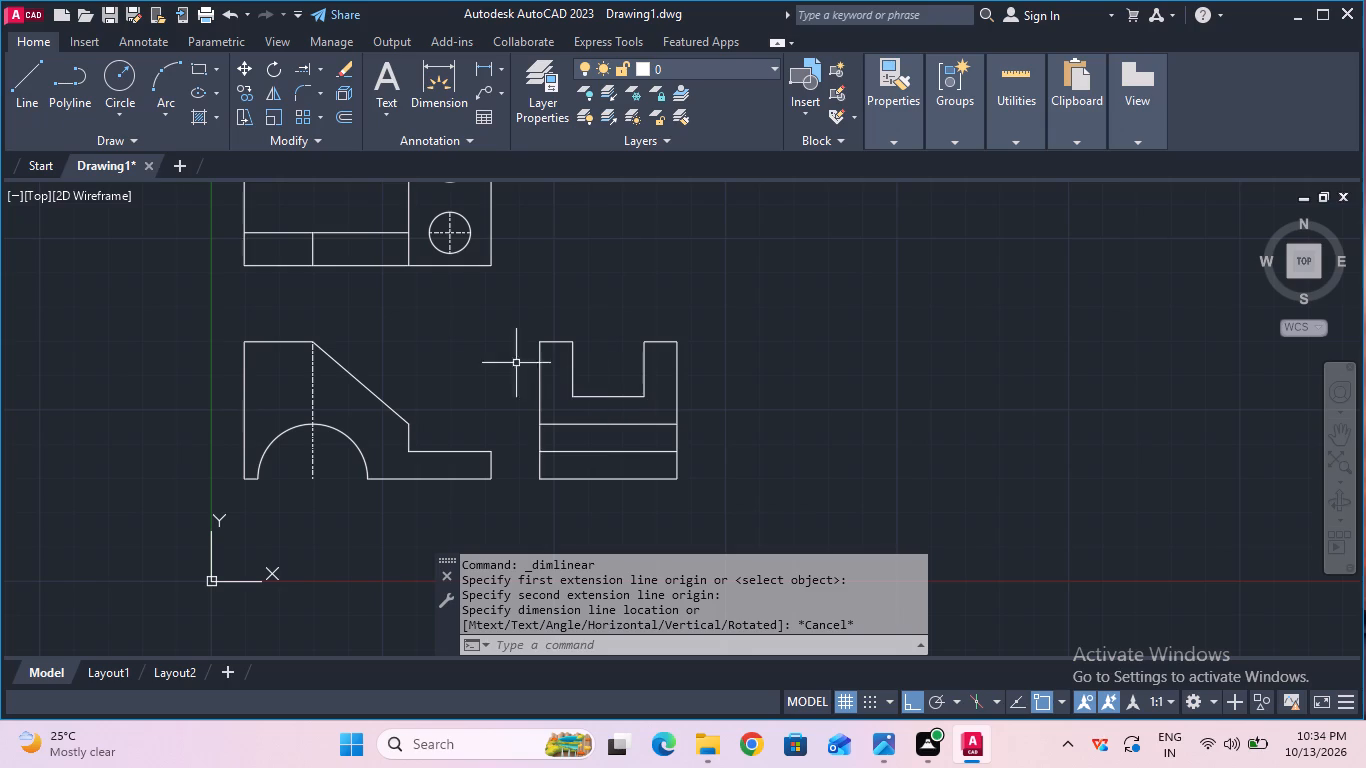
Offset the top view's full-height vertical line beside the circles by 12 mm, away from the circles.
{"action": "middle_click_drag", "start_coordinate": [421, 329], "coordinate": [519, 438]}
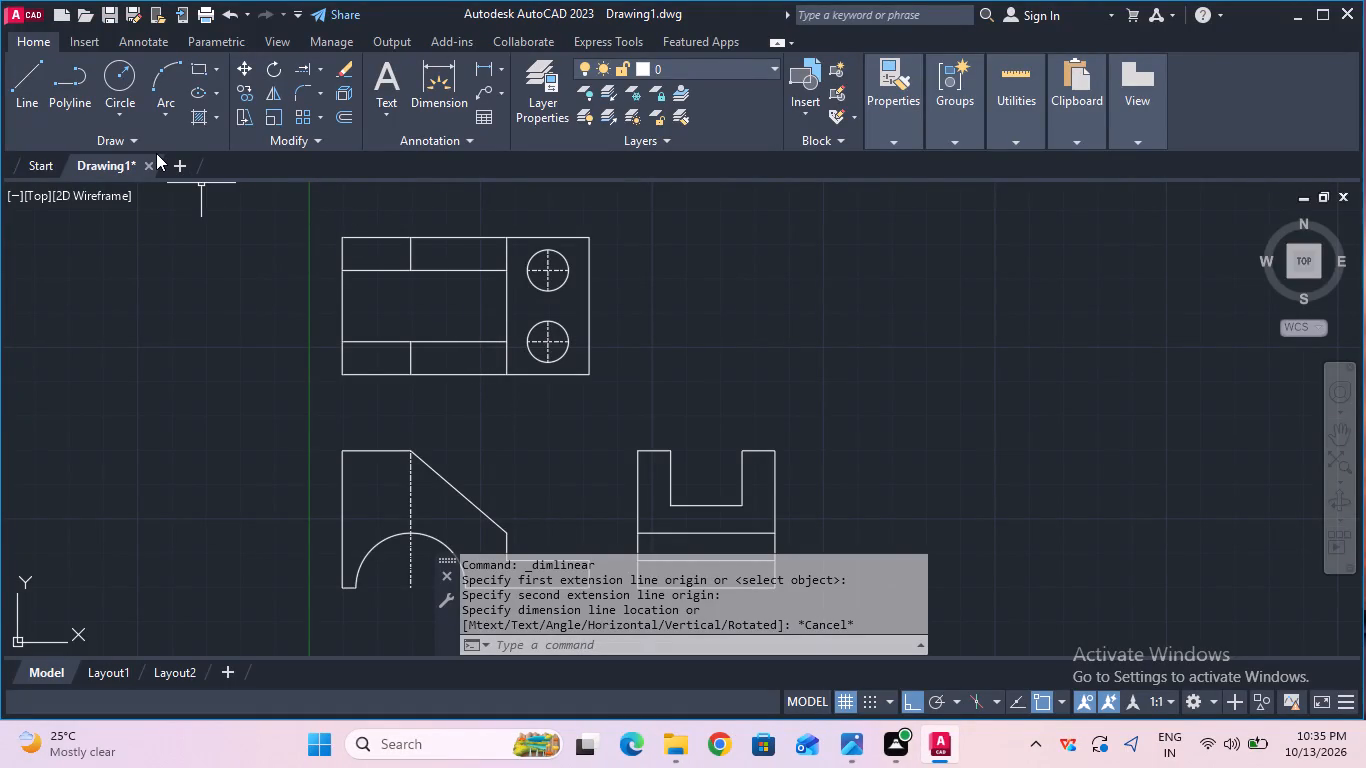
{"action": "left_click", "coordinate": [341, 116]}
{"action": "left_click", "coordinate": [504, 308]}
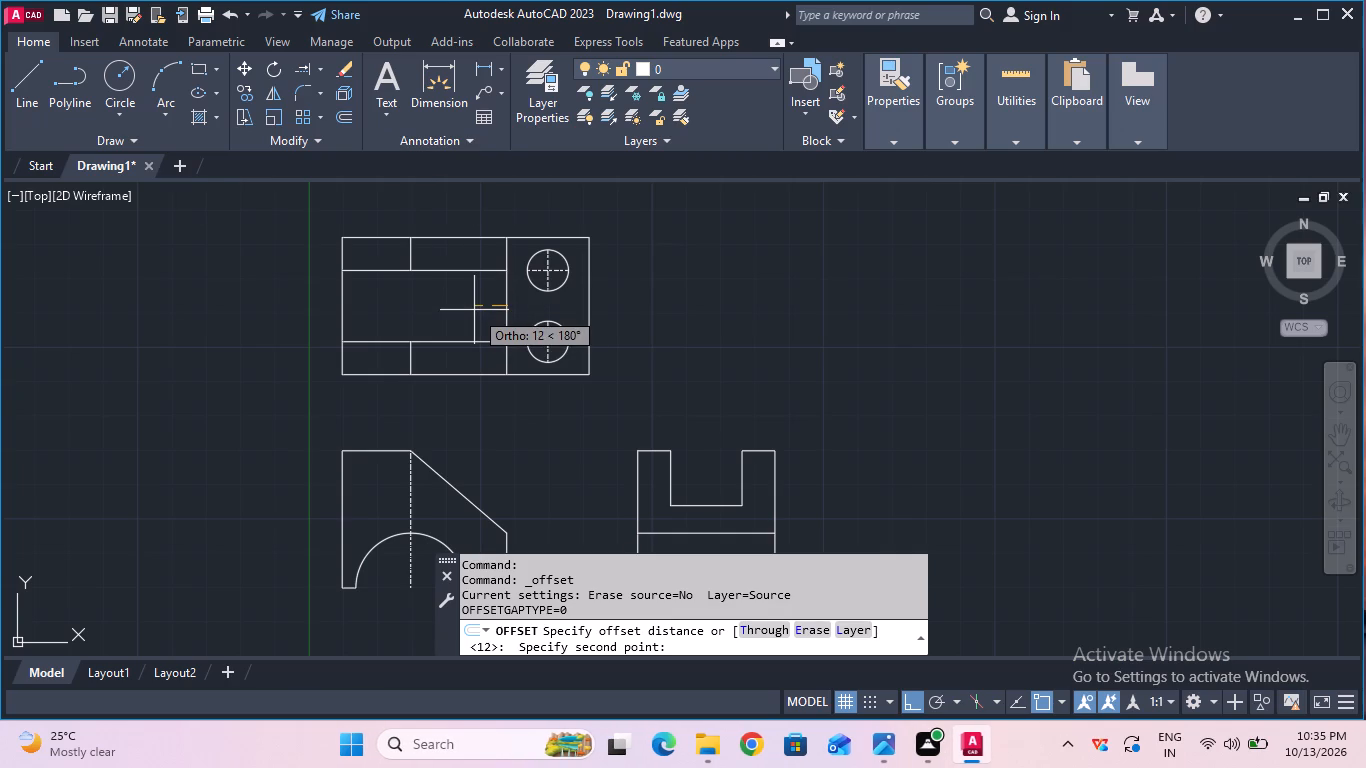
{"action": "type", "text": "12"}
{"action": "key", "text": "Return"}
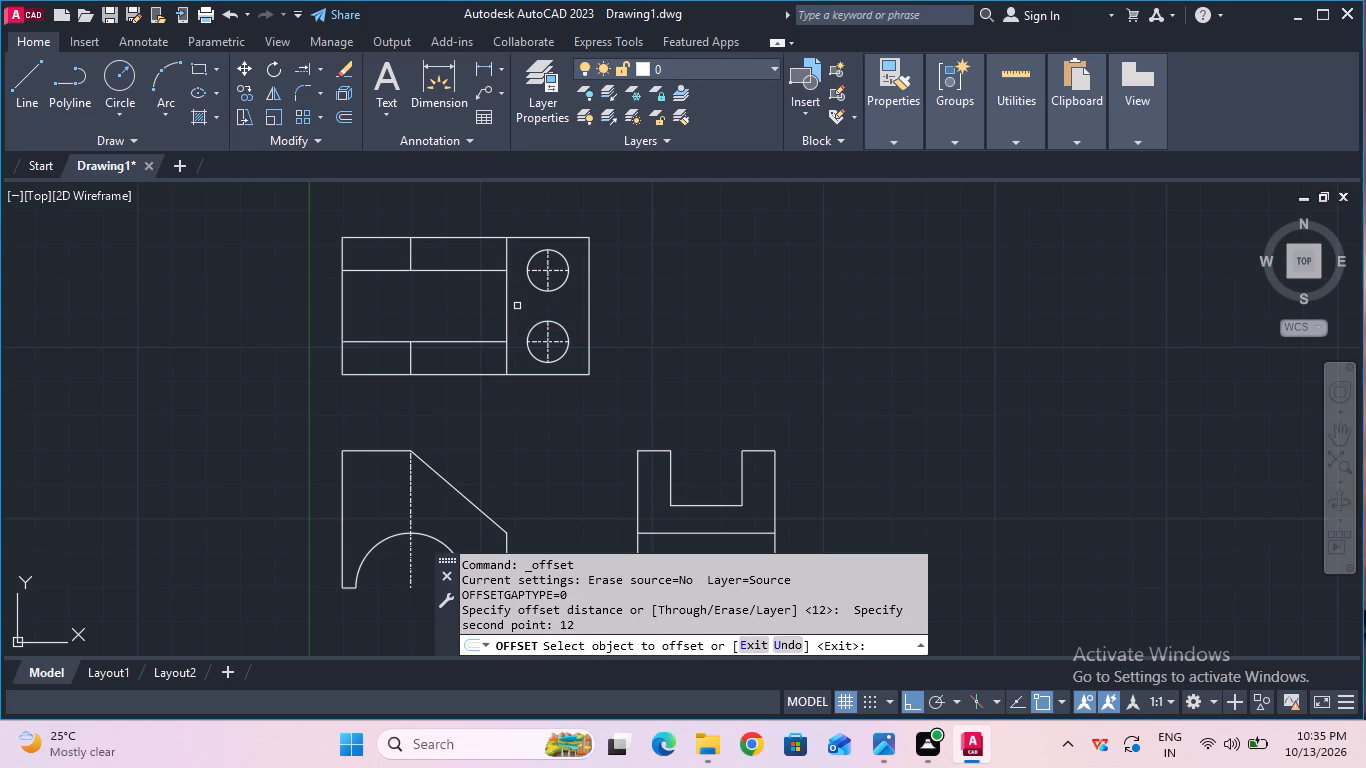
{"action": "left_click", "coordinate": [508, 311]}
{"action": "left_click", "coordinate": [475, 313]}
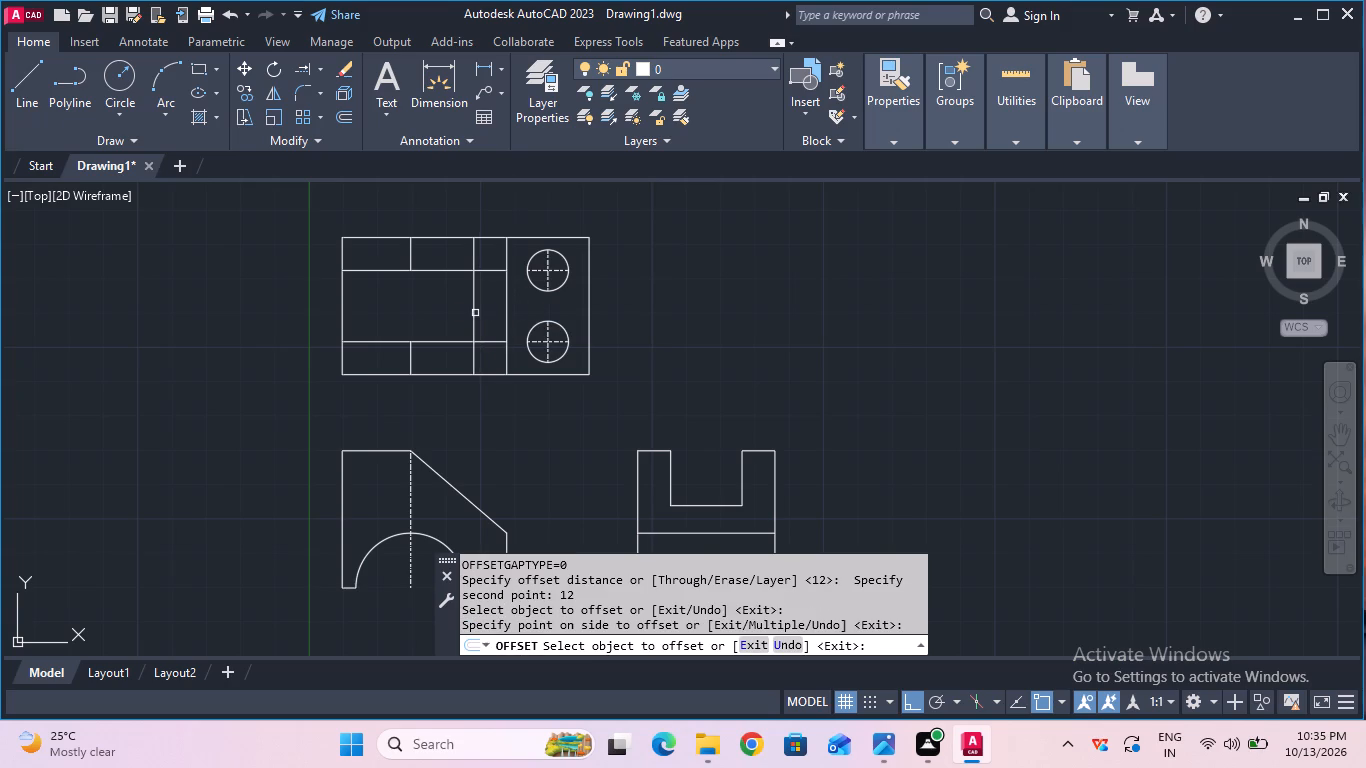
{"action": "key", "text": "Escape"}
Trim the offset line outside the two inner horizontal lines, and trim both horizontals beyond it, closing the slot outline in the top view.
{"action": "scroll", "coordinate": [475, 313], "scroll_direction": "up", "scroll_amount": 1}
{"action": "scroll", "coordinate": [474, 311], "scroll_direction": "down", "scroll_amount": 1}
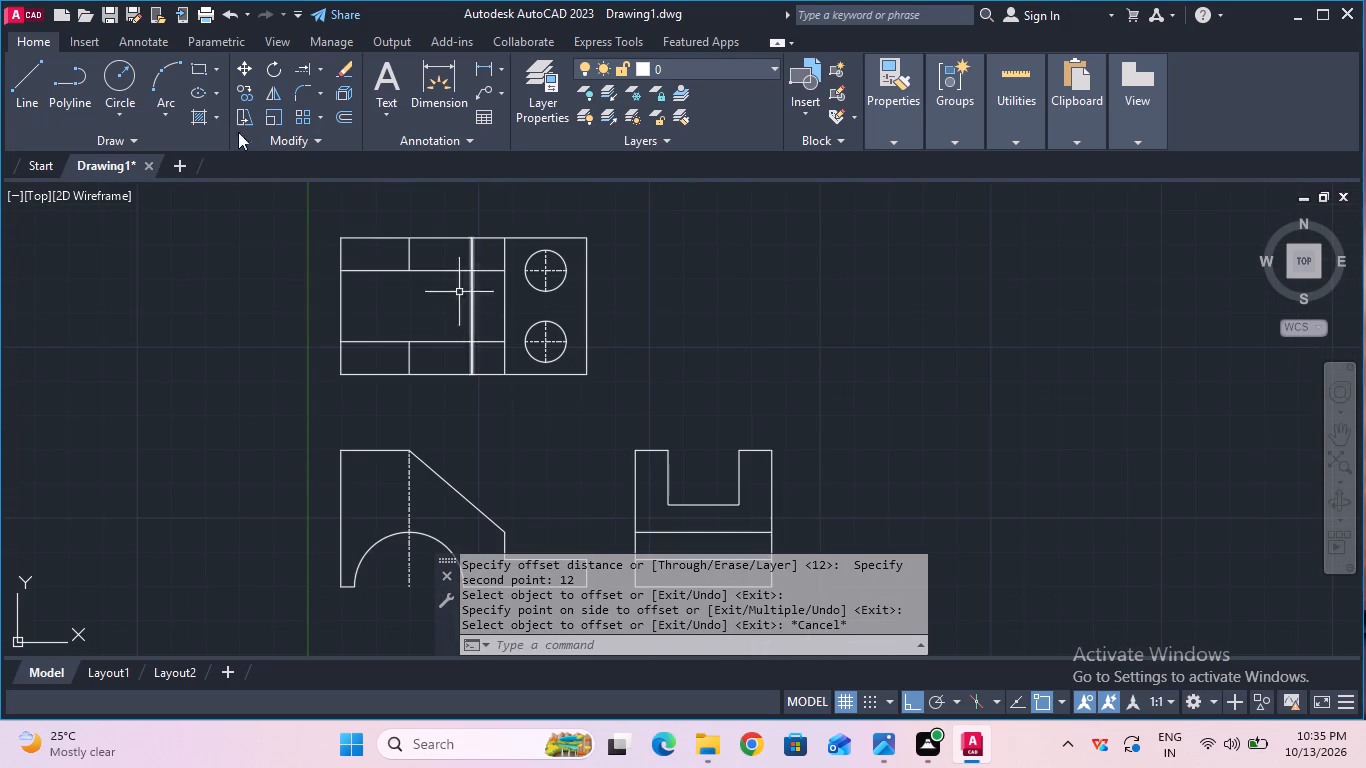
{"action": "left_click", "coordinate": [324, 67]}
{"action": "left_click", "coordinate": [359, 111]}
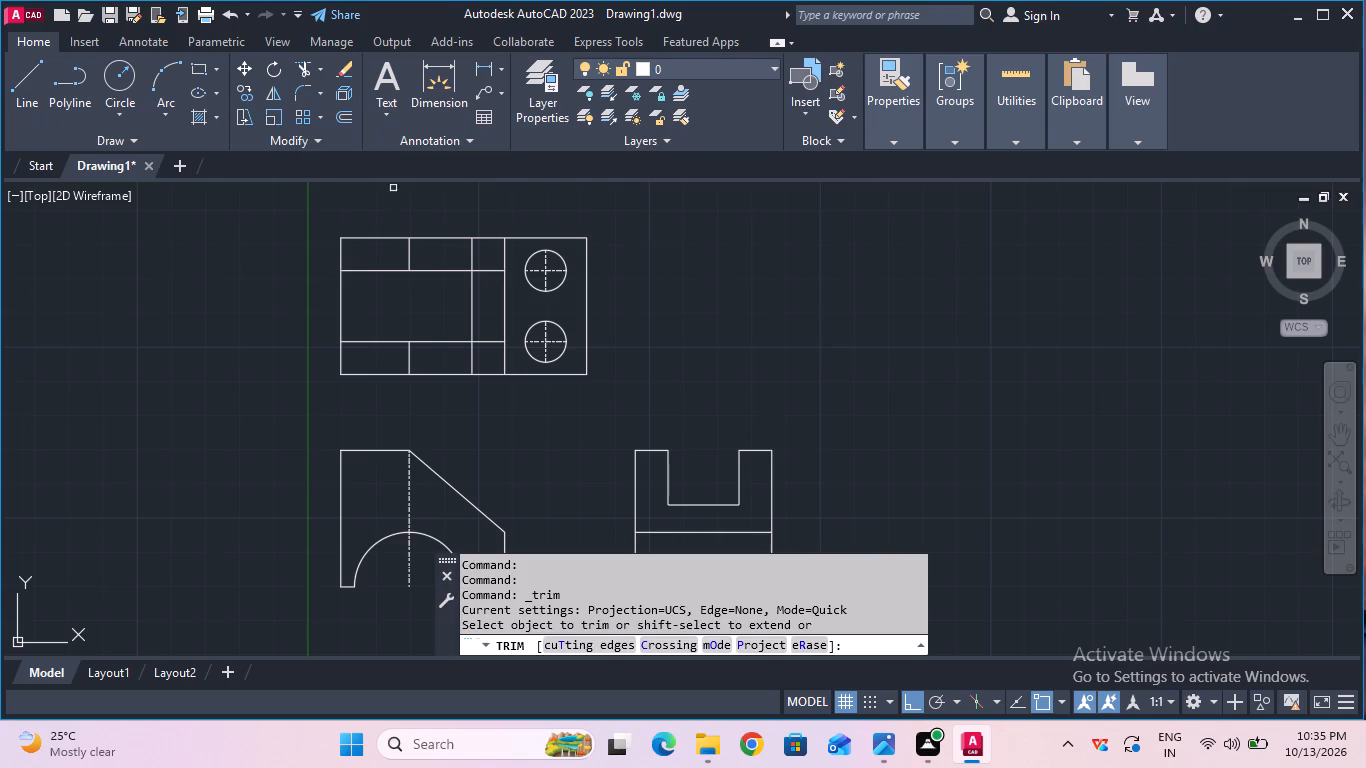
{"action": "left_click", "coordinate": [469, 258]}
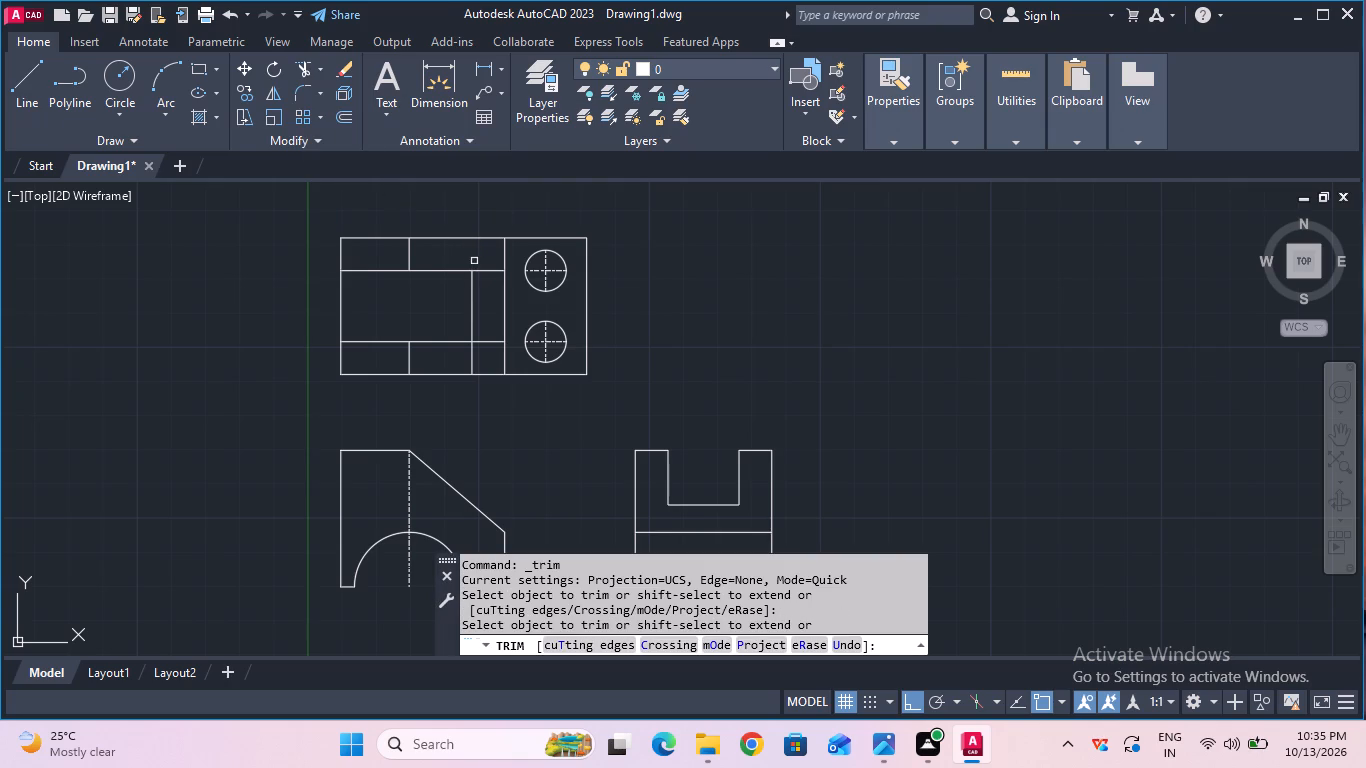
{"action": "left_click", "coordinate": [488, 272]}
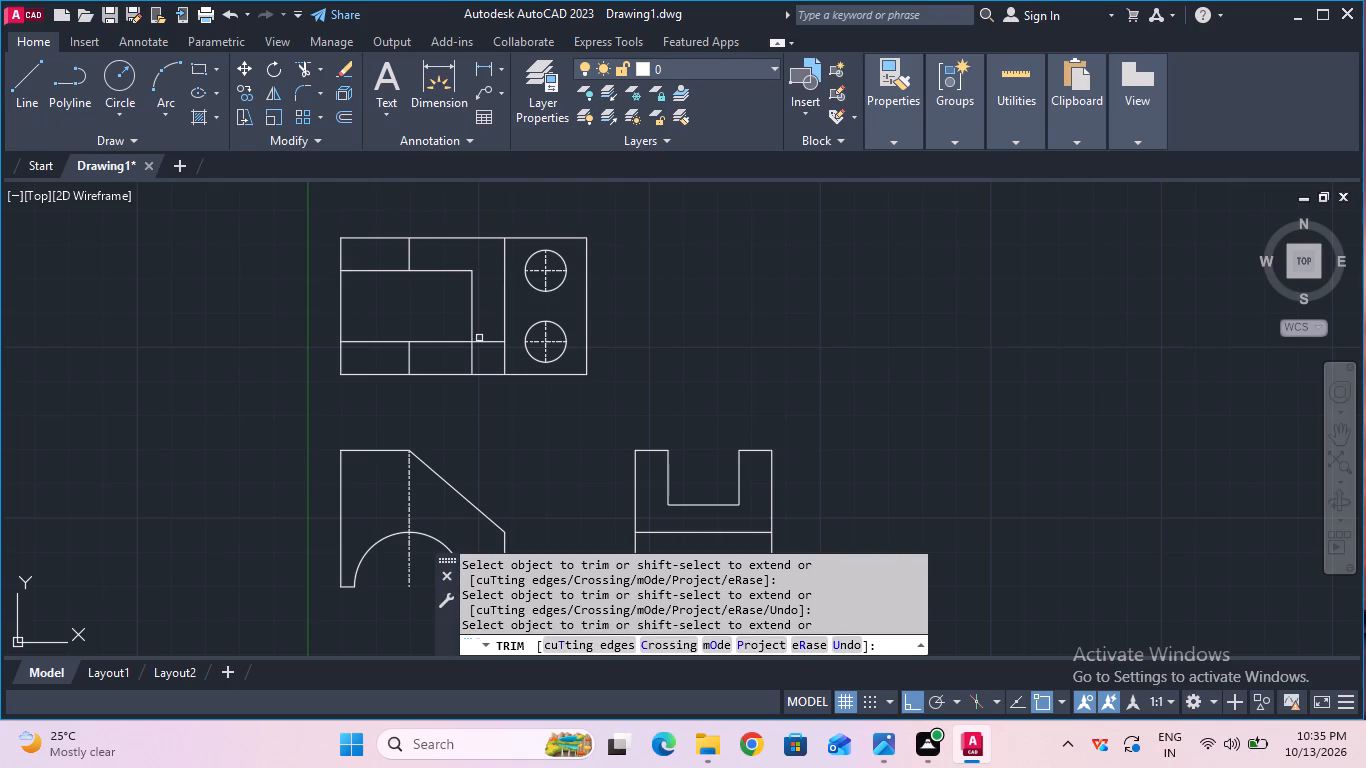
{"action": "left_click", "coordinate": [481, 342]}
{"action": "left_click", "coordinate": [469, 354]}
{"action": "key", "text": "Escape"}
Select all three views and join their connected lines into polylines with Join.
{"action": "scroll", "coordinate": [453, 351], "scroll_direction": "down", "scroll_amount": 2}
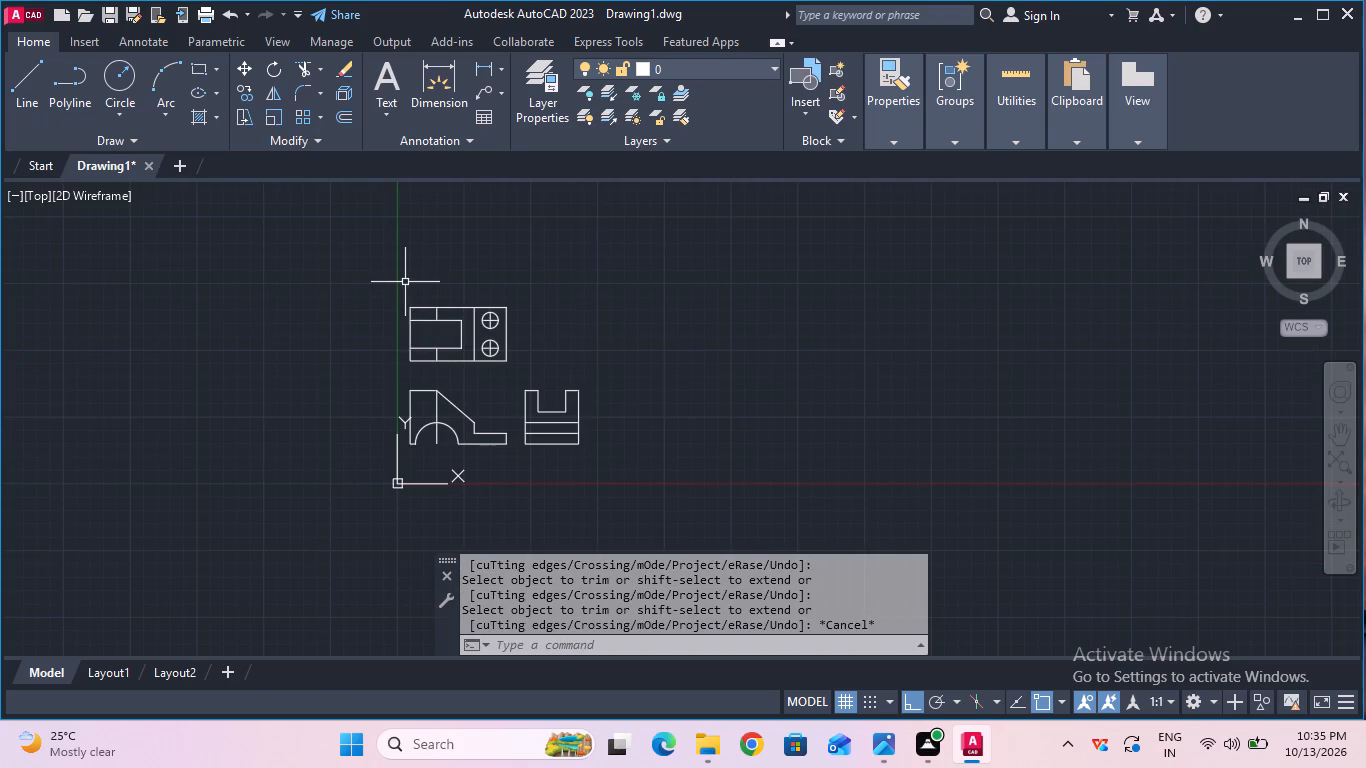
{"action": "left_click", "coordinate": [404, 282]}
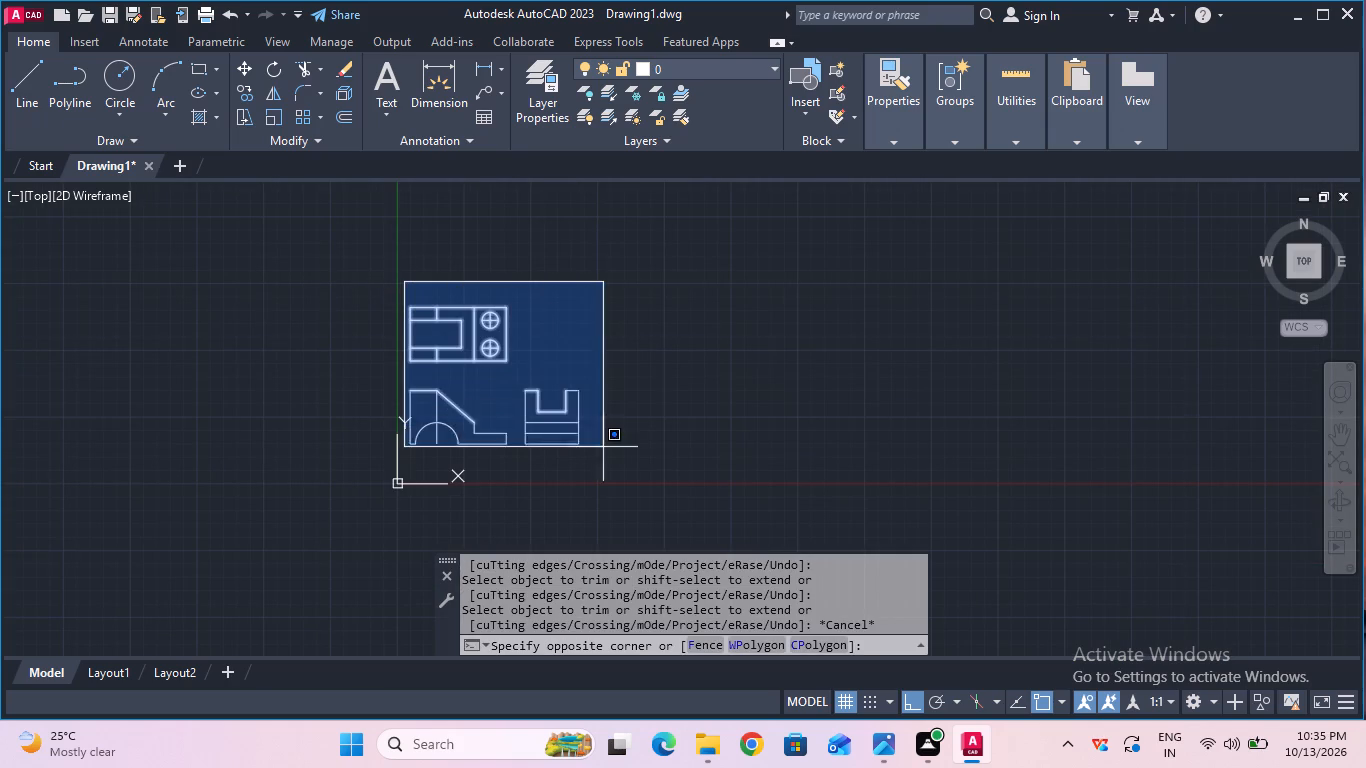
{"action": "left_click", "coordinate": [618, 458]}
{"action": "type", "text": "joi"}
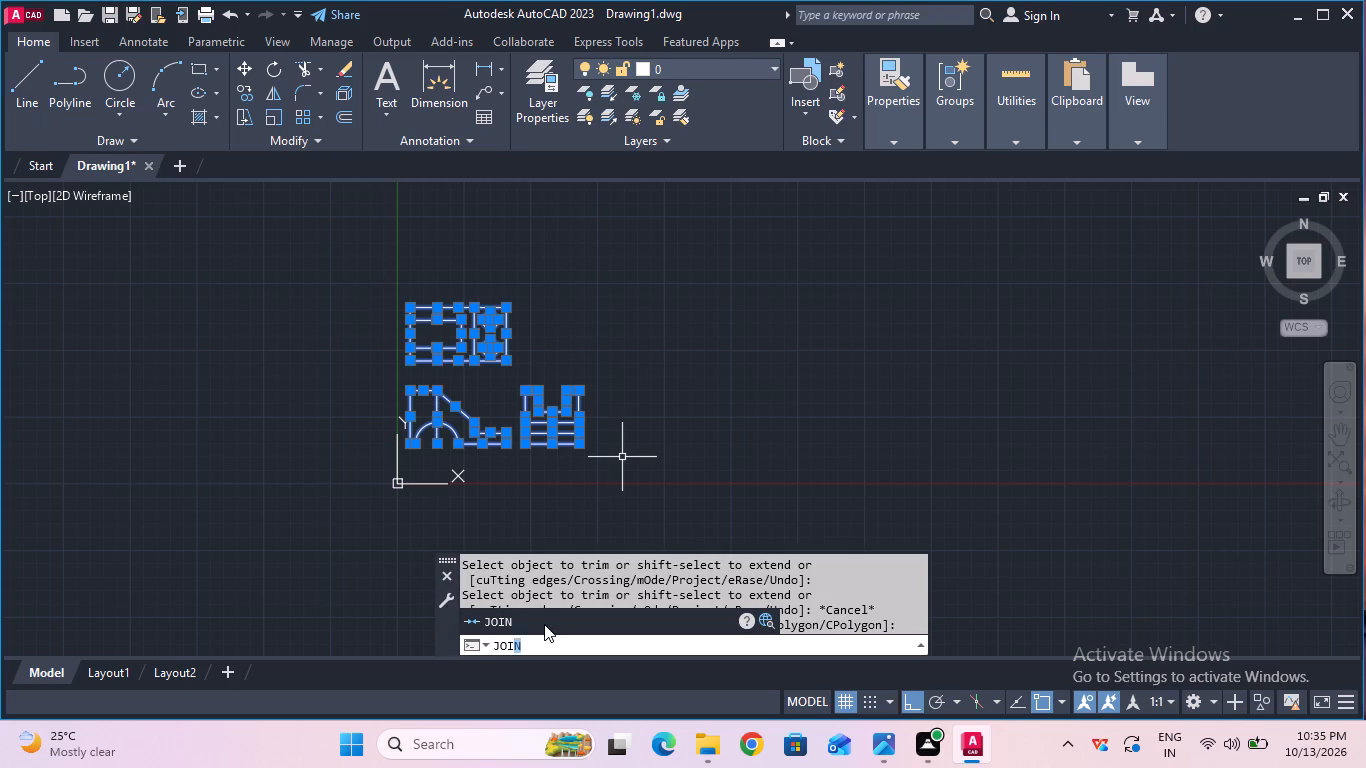
{"action": "left_click", "coordinate": [544, 624]}
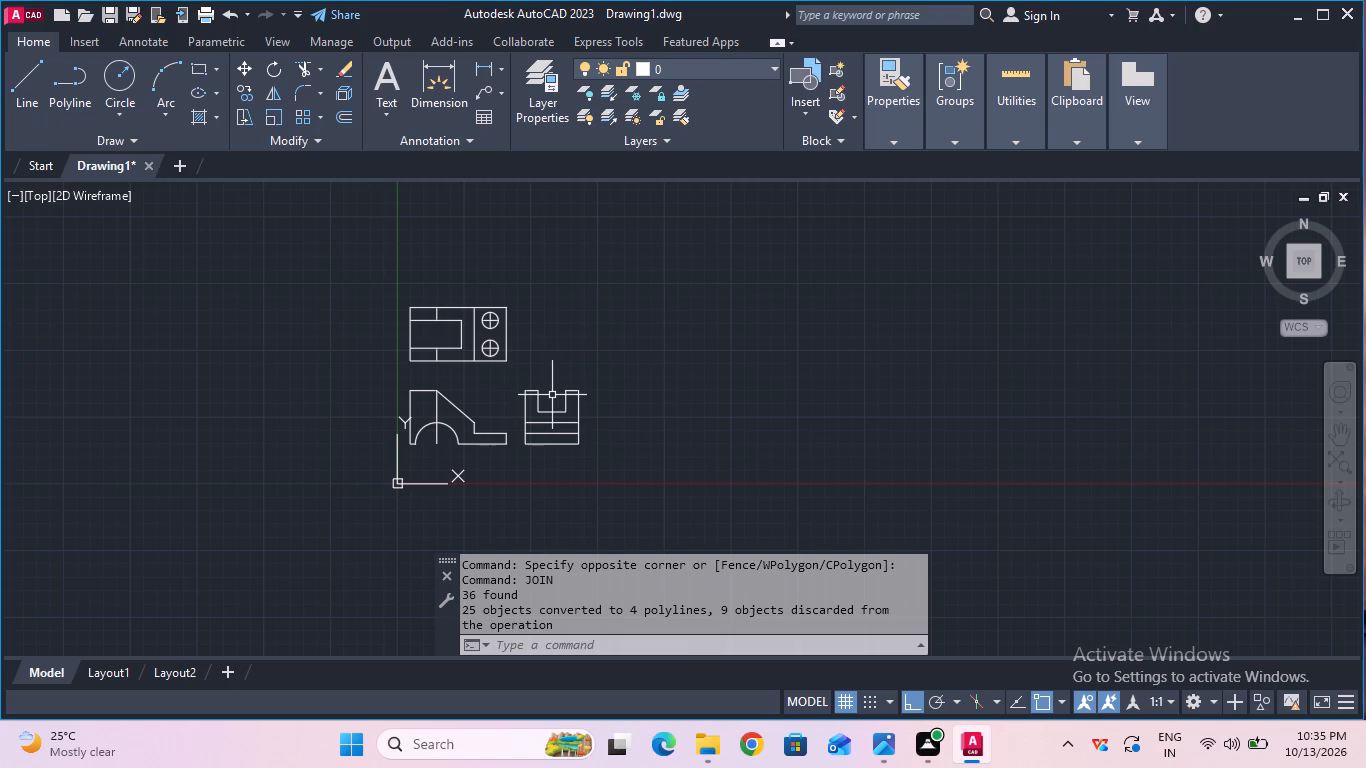
Add a horizontal linear dimension above the side view for the width of its left upright.
{"action": "scroll", "coordinate": [569, 396], "scroll_direction": "up", "scroll_amount": 1}
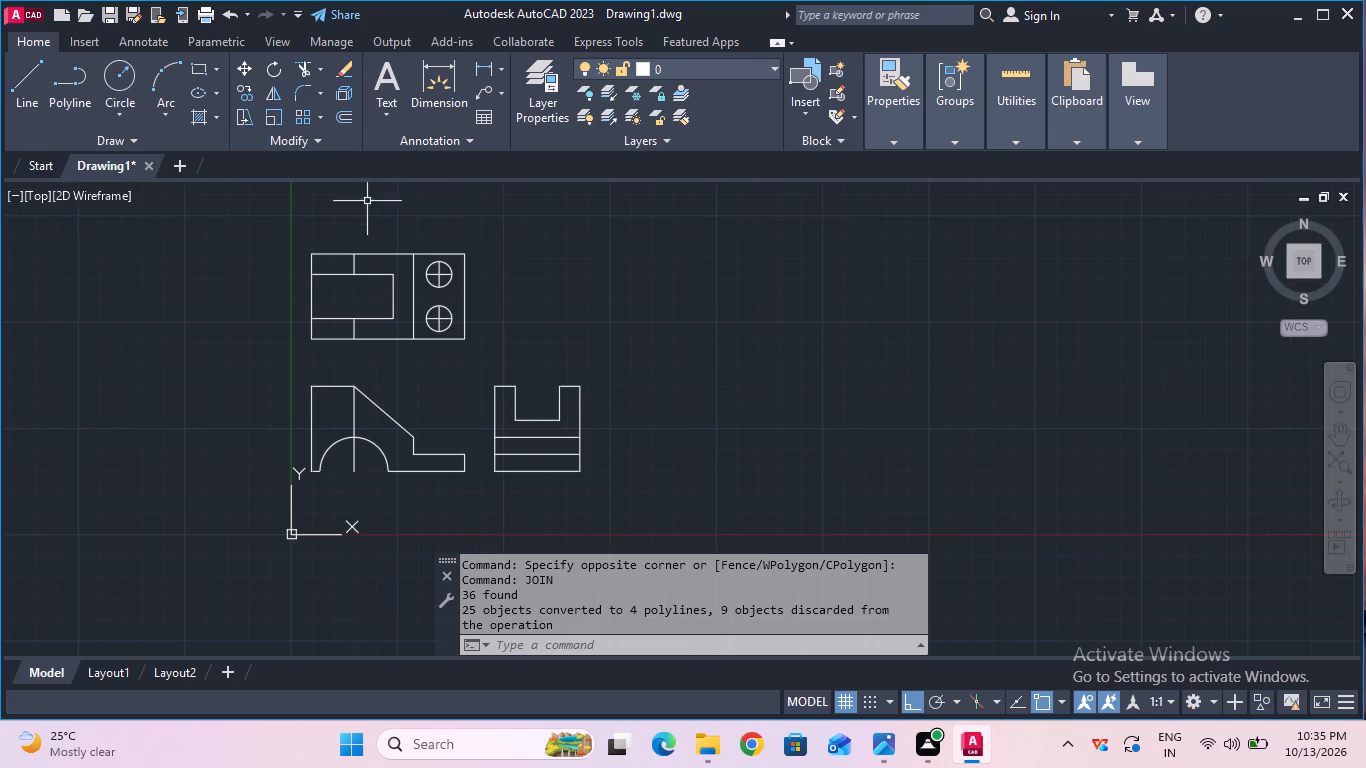
{"action": "left_click", "coordinate": [481, 64]}
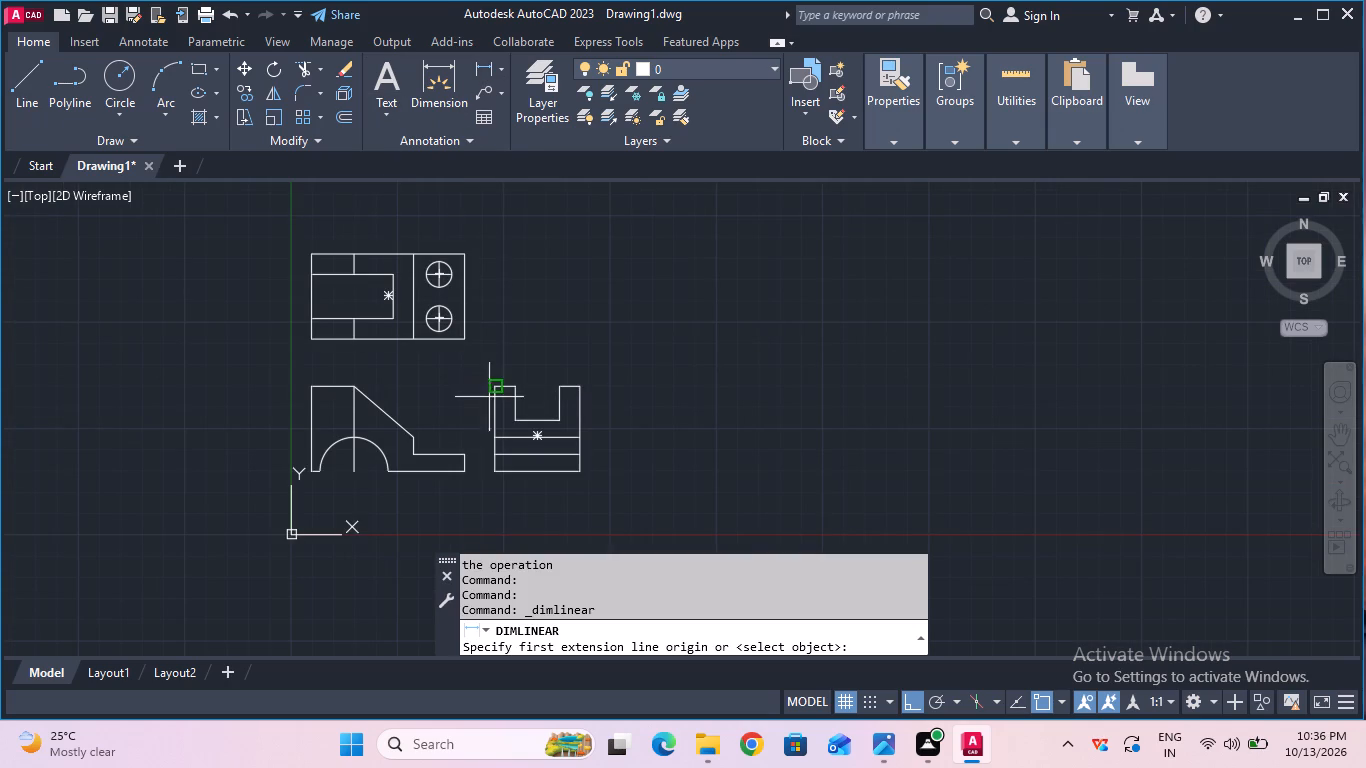
{"action": "left_click", "coordinate": [497, 391]}
{"action": "left_click", "coordinate": [516, 390]}
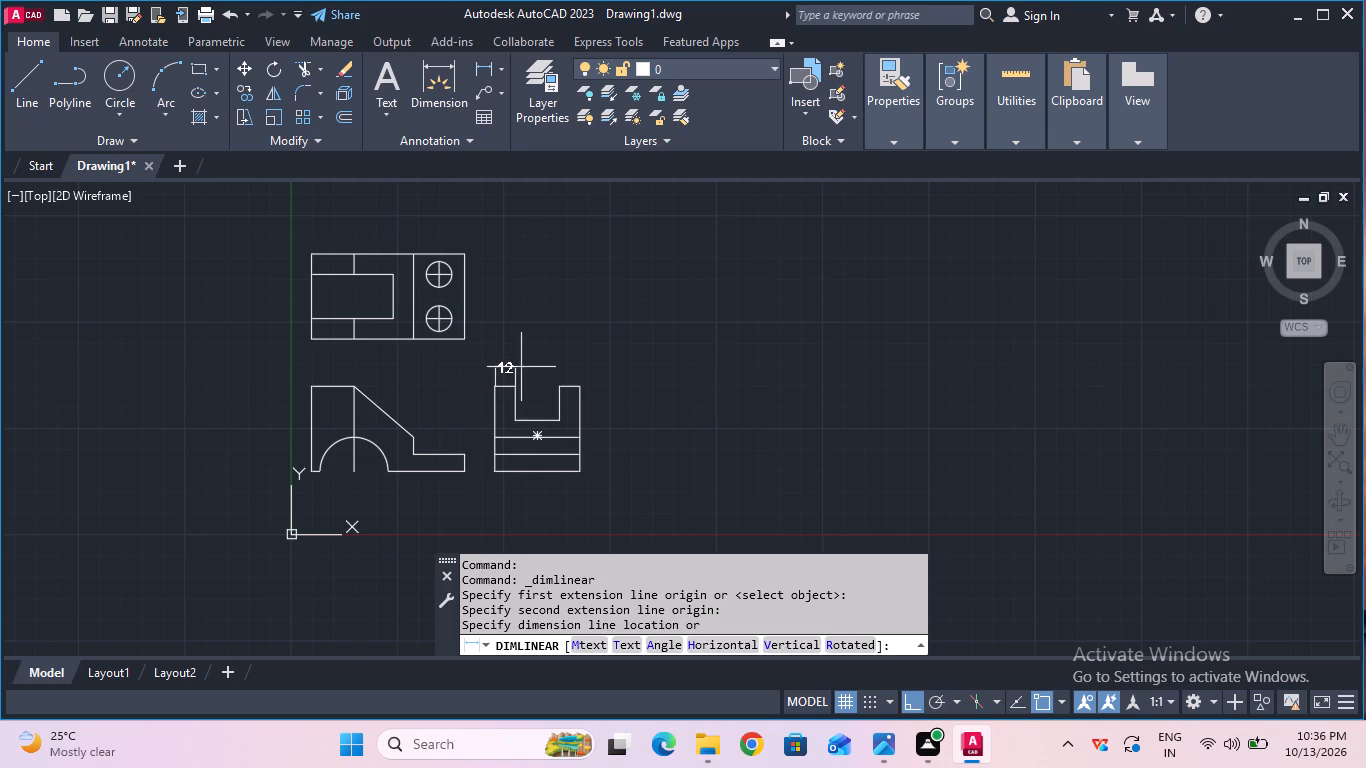
{"action": "left_click", "coordinate": [521, 366]}
Add a horizontal linear dimension above the side view for the width of its slot opening.
{"action": "left_click", "coordinate": [483, 70]}
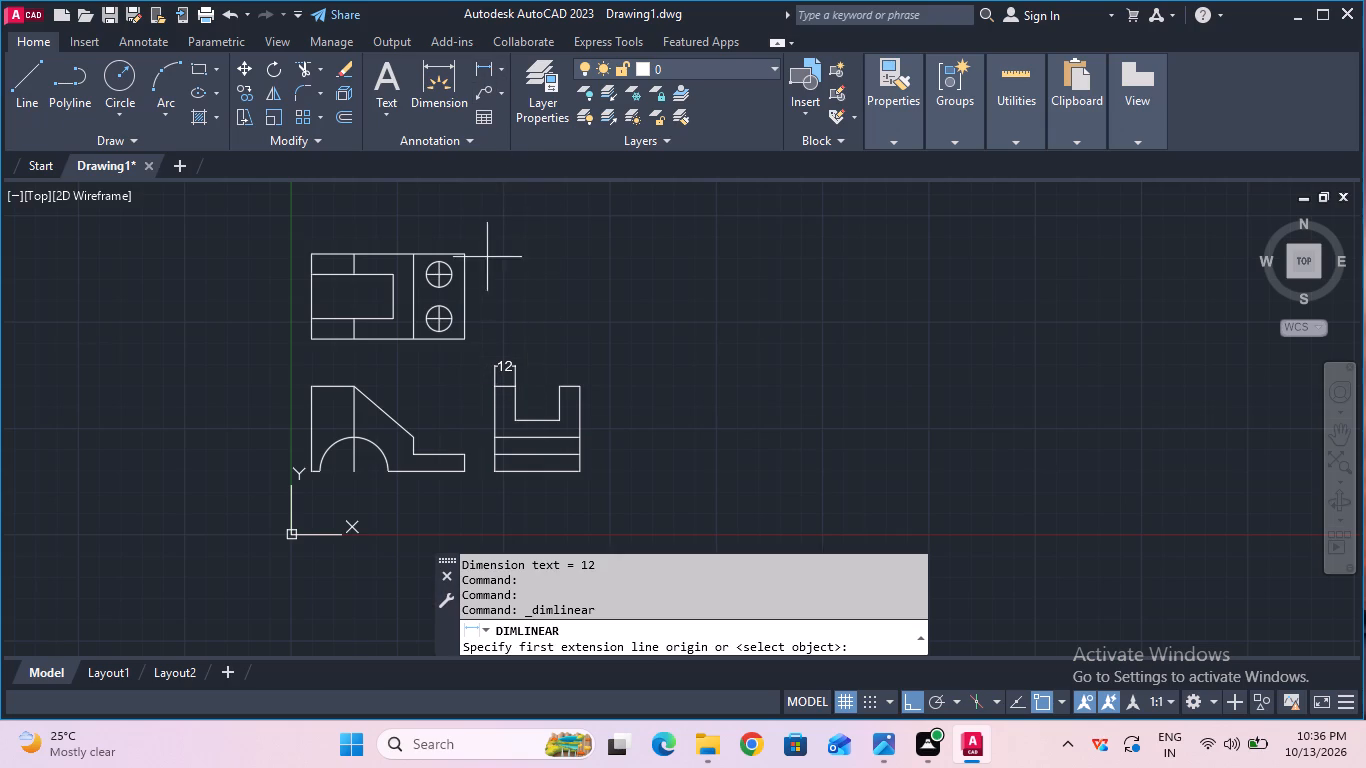
{"action": "left_click", "coordinate": [514, 387]}
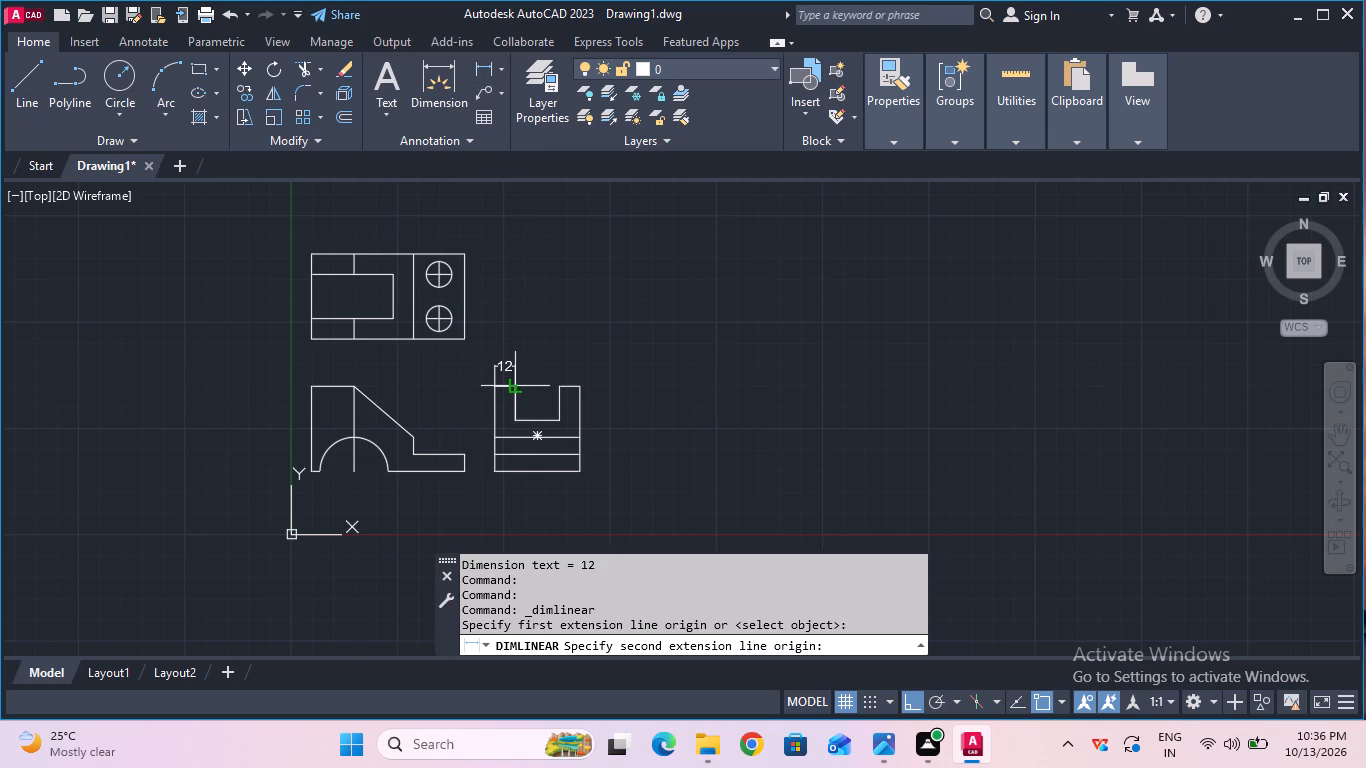
{"action": "left_click", "coordinate": [555, 389]}
{"action": "left_click", "coordinate": [558, 362]}
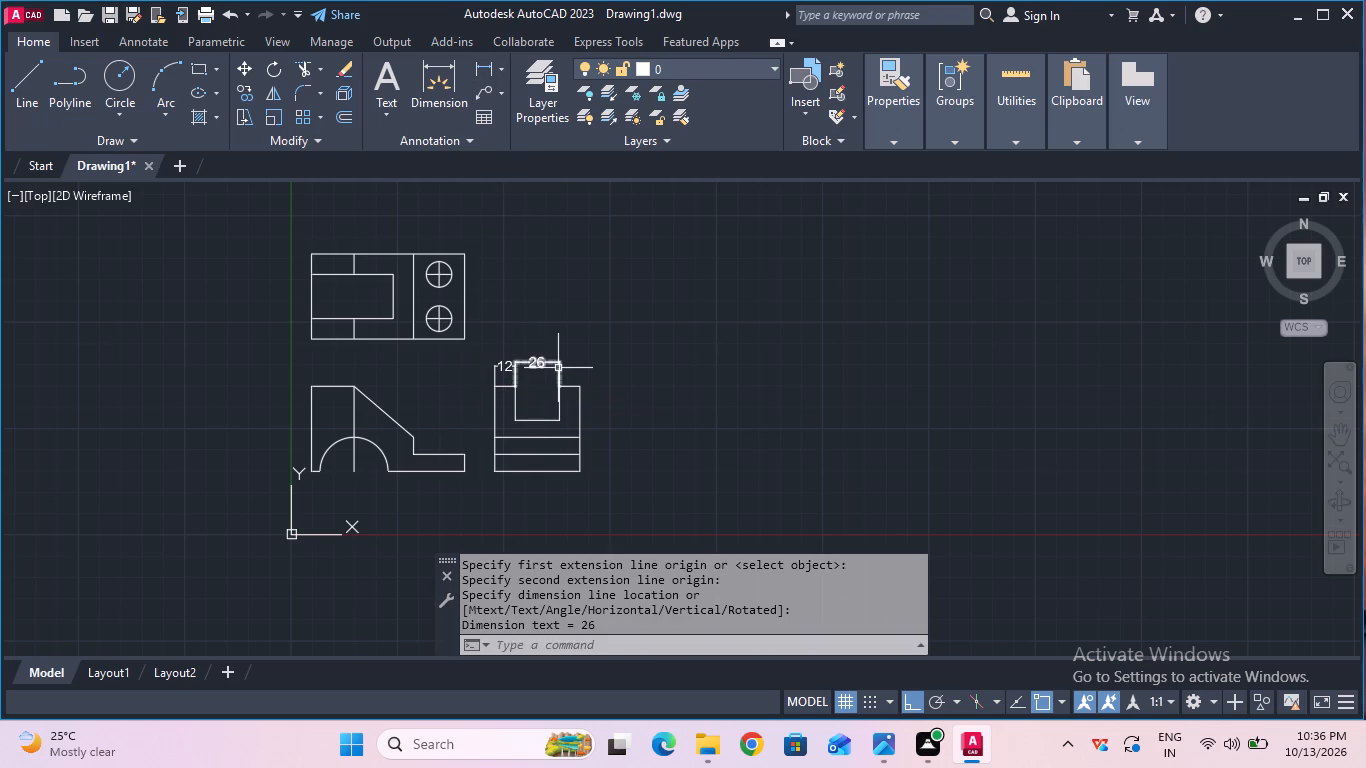
Add a vertical linear dimension beside the side view's right edge for its overall height.
{"action": "left_click", "coordinate": [490, 69]}
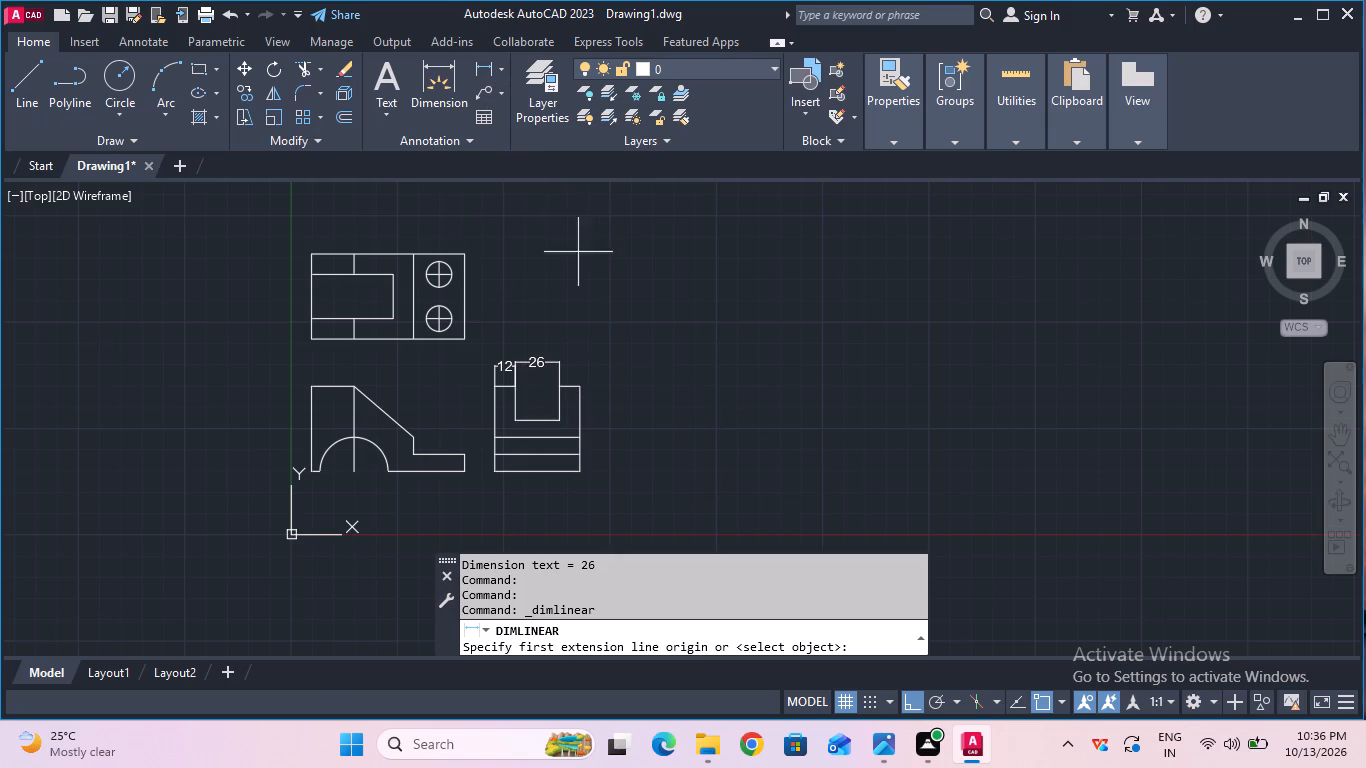
{"action": "left_click", "coordinate": [581, 382]}
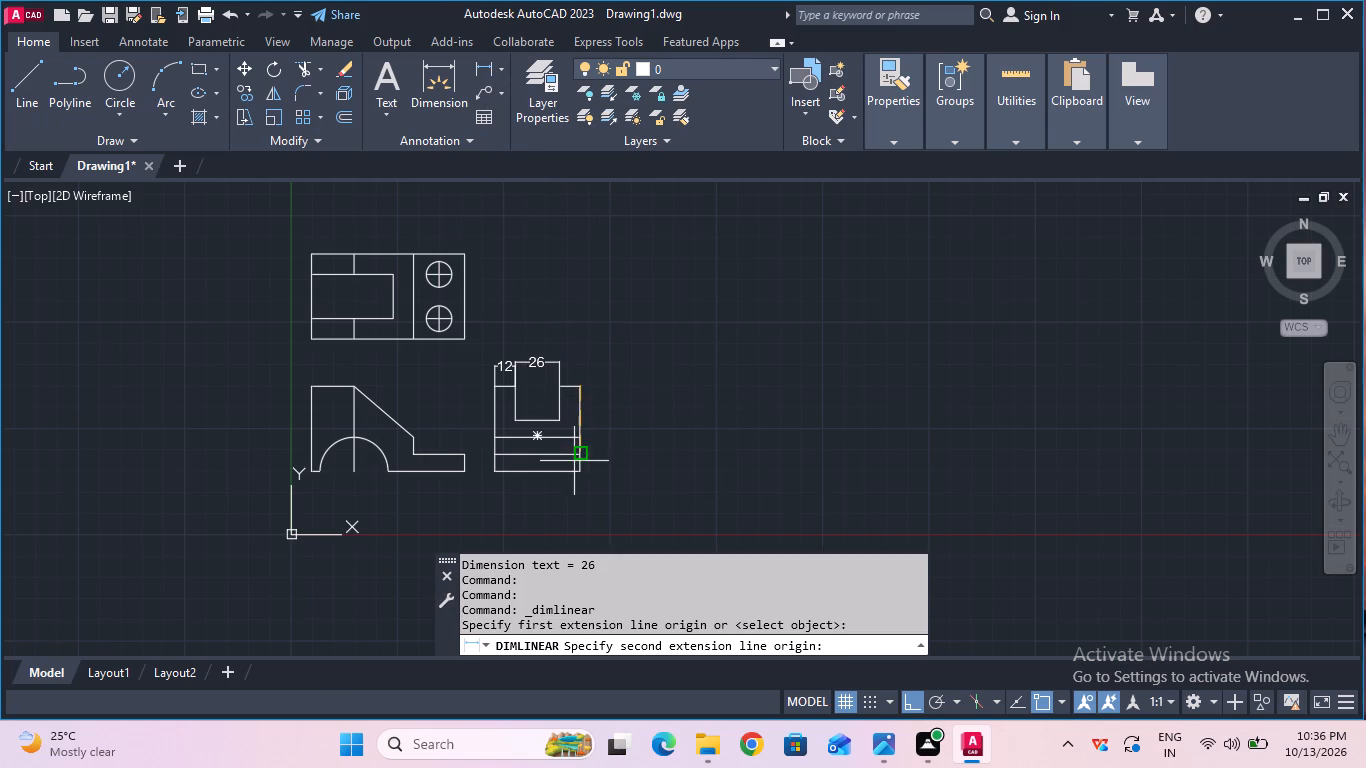
{"action": "left_click", "coordinate": [574, 472]}
{"action": "left_click", "coordinate": [604, 474]}
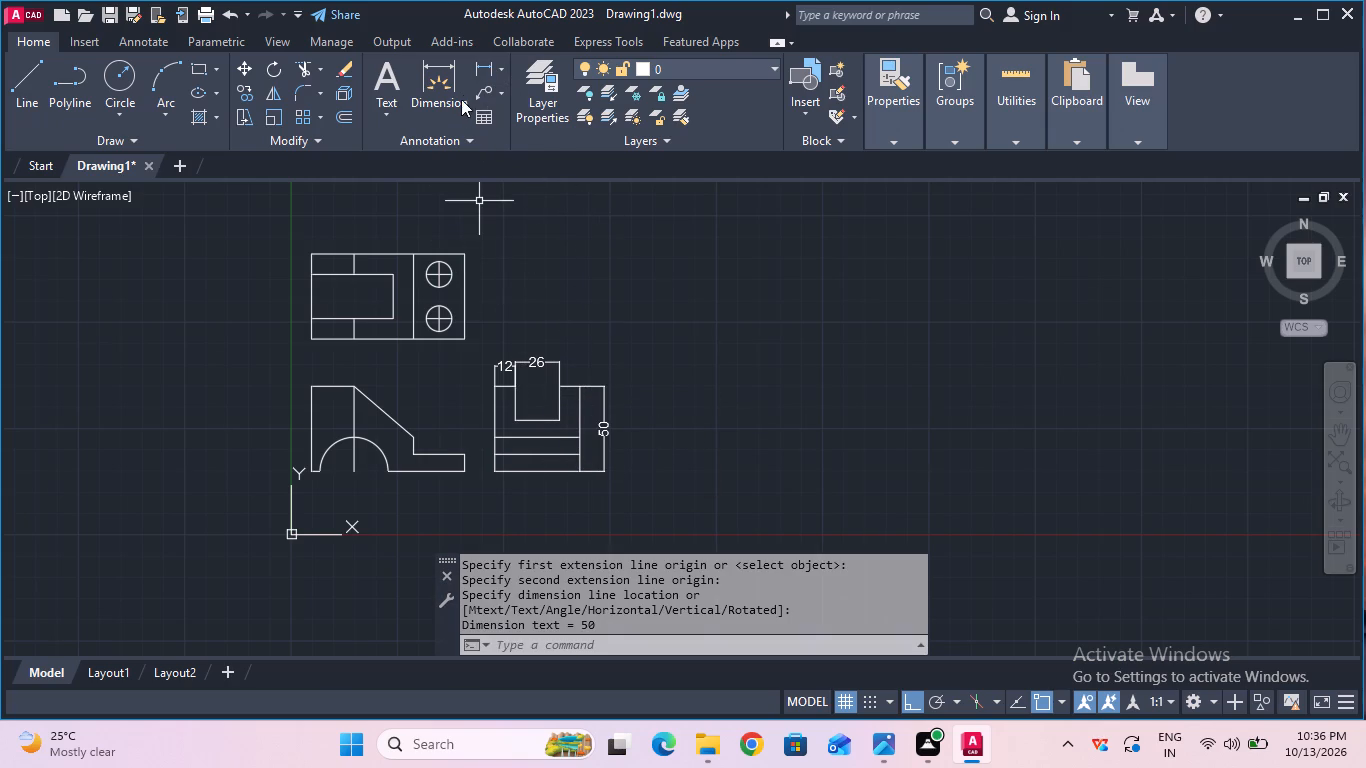
Add a horizontal linear dimension below the side view for its overall width.
{"action": "left_click", "coordinate": [480, 72]}
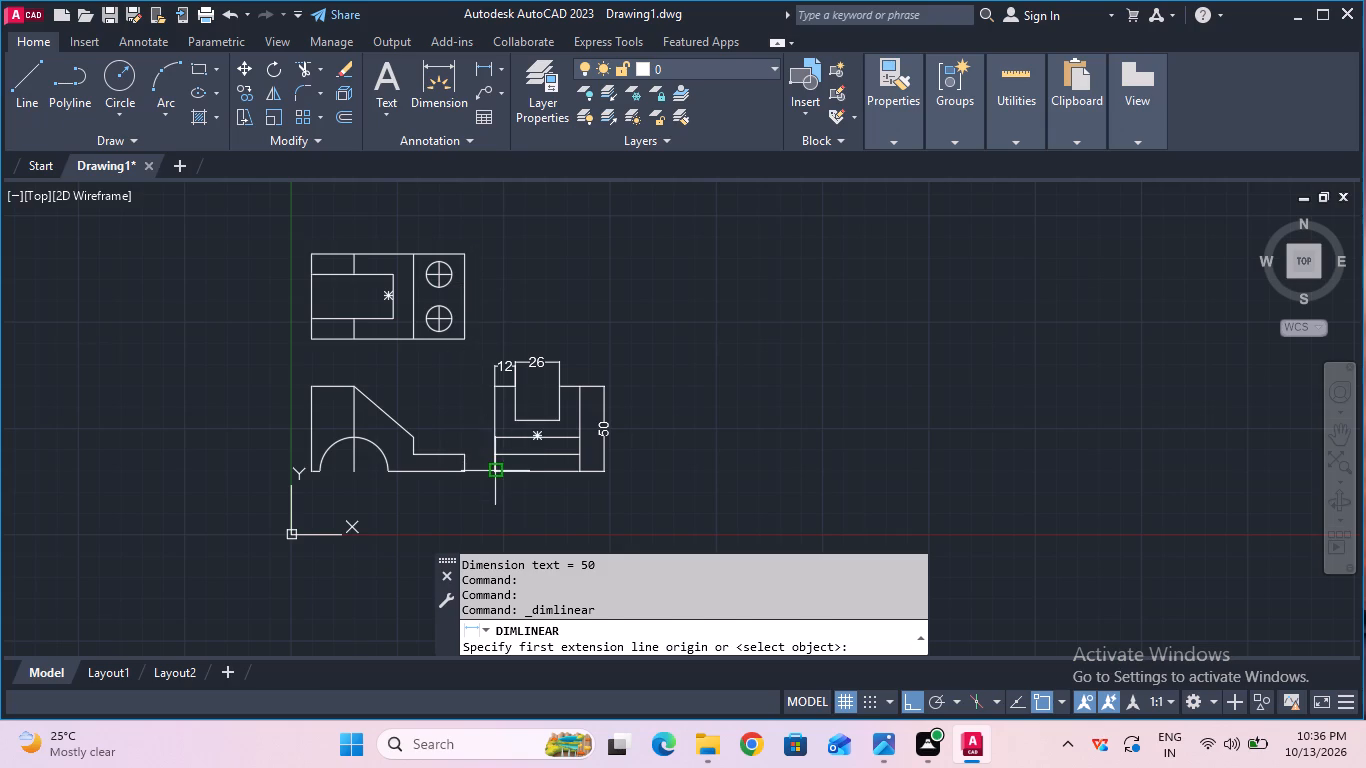
{"action": "left_click", "coordinate": [500, 467]}
{"action": "left_click", "coordinate": [581, 475]}
{"action": "left_click", "coordinate": [573, 495]}
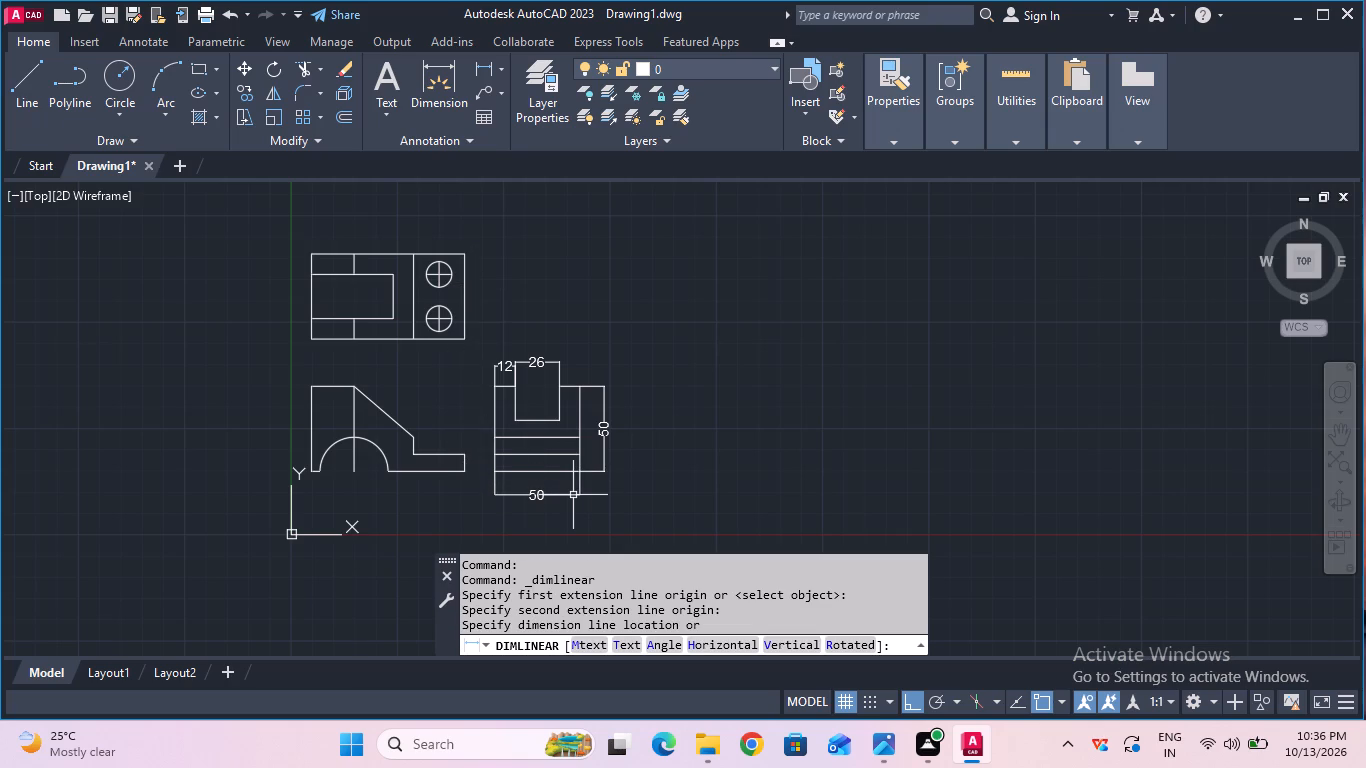
Add a vertical linear dimension in the front view for the short step between the slope's foot and the base's top edge.
{"action": "scroll", "coordinate": [406, 339], "scroll_direction": "up", "scroll_amount": 1}
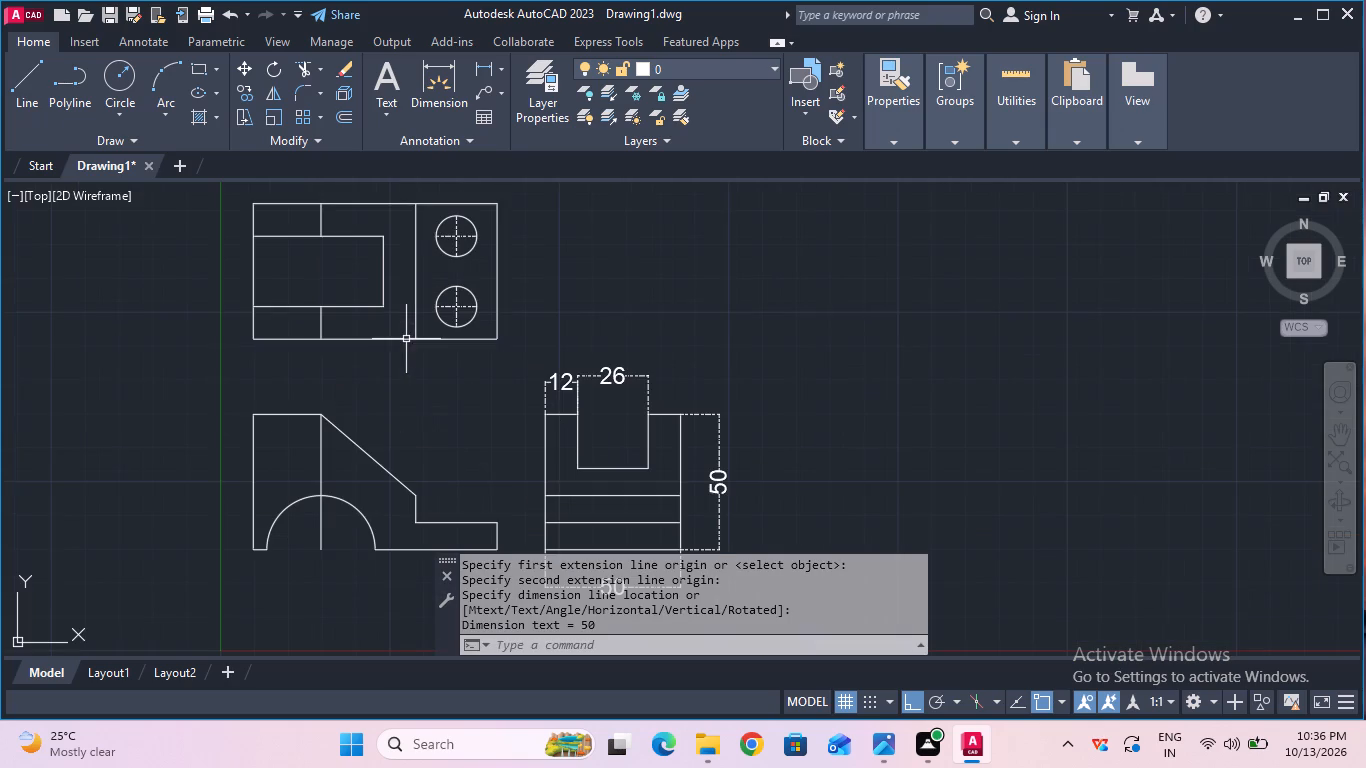
{"action": "left_click", "coordinate": [484, 70]}
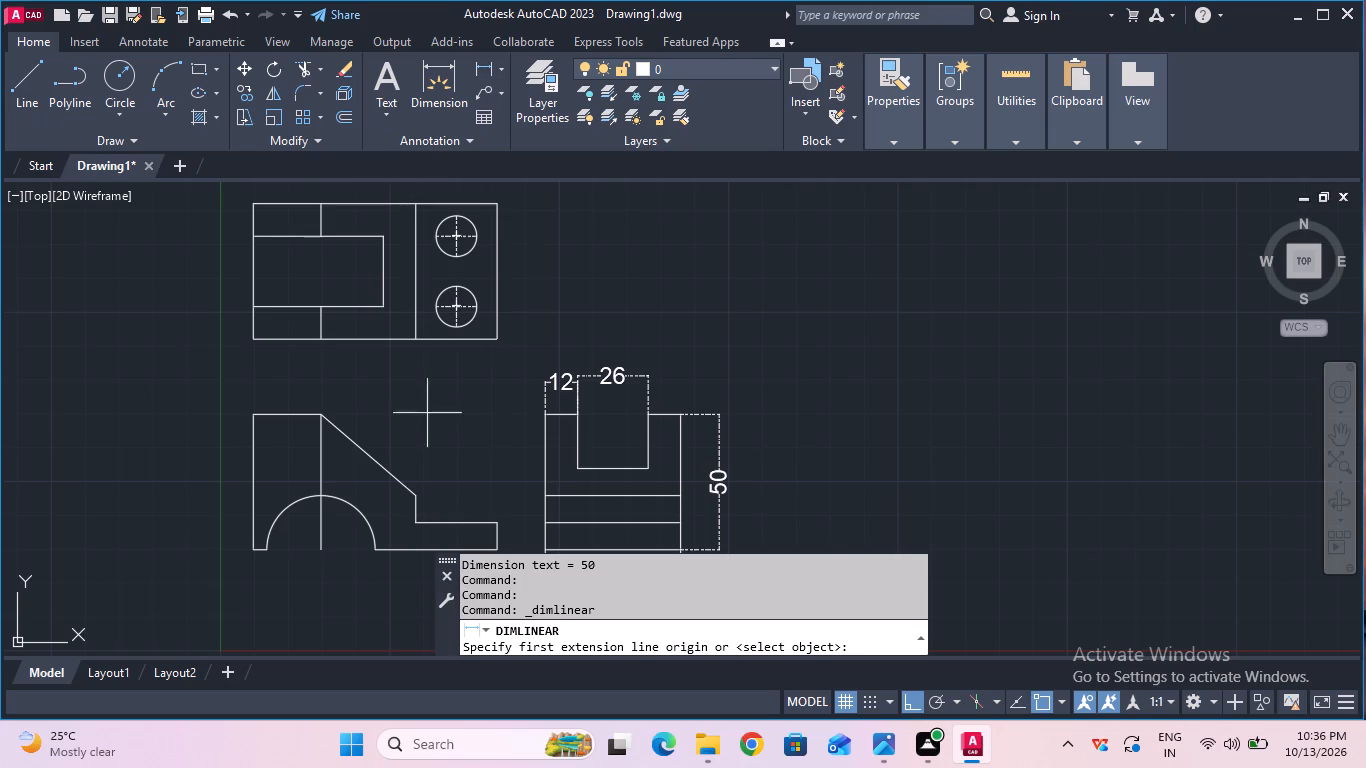
{"action": "left_click", "coordinate": [422, 488]}
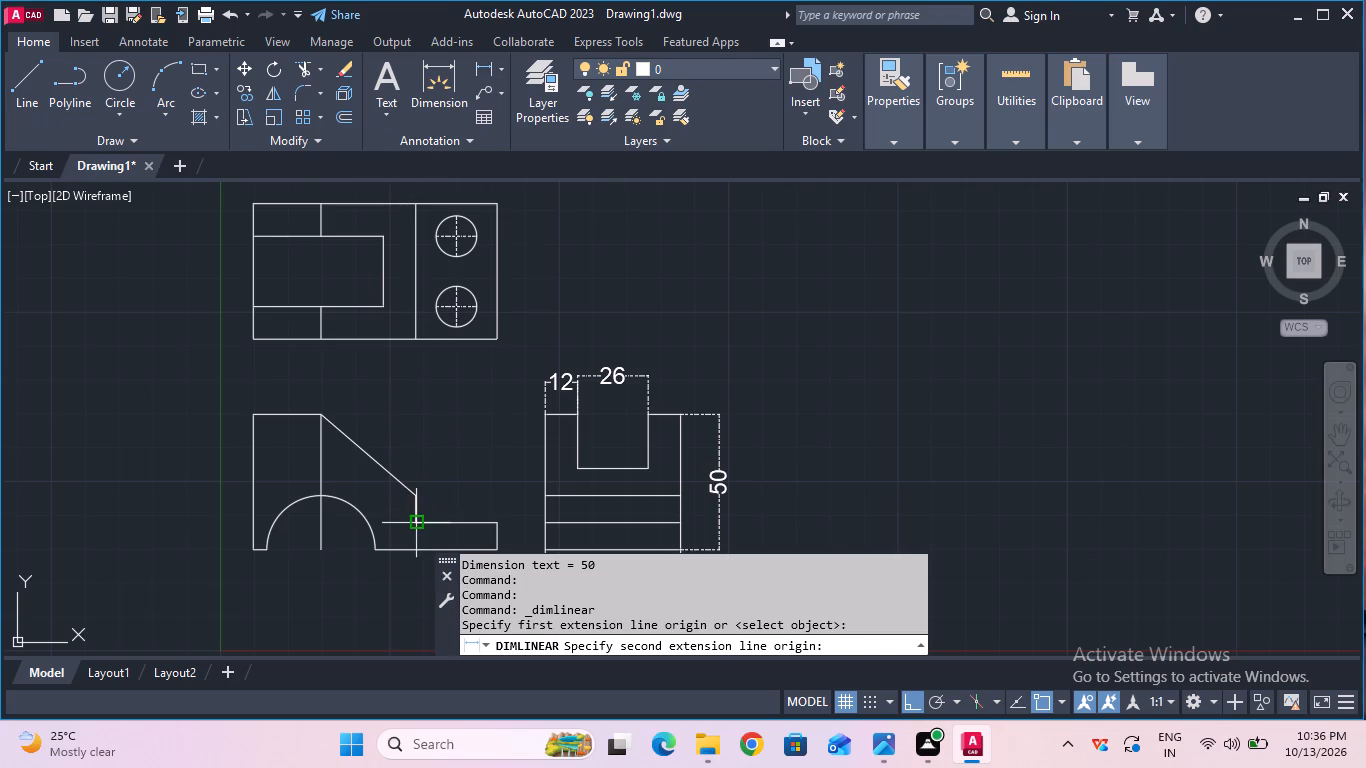
{"action": "left_click", "coordinate": [420, 525]}
{"action": "left_click", "coordinate": [514, 522]}
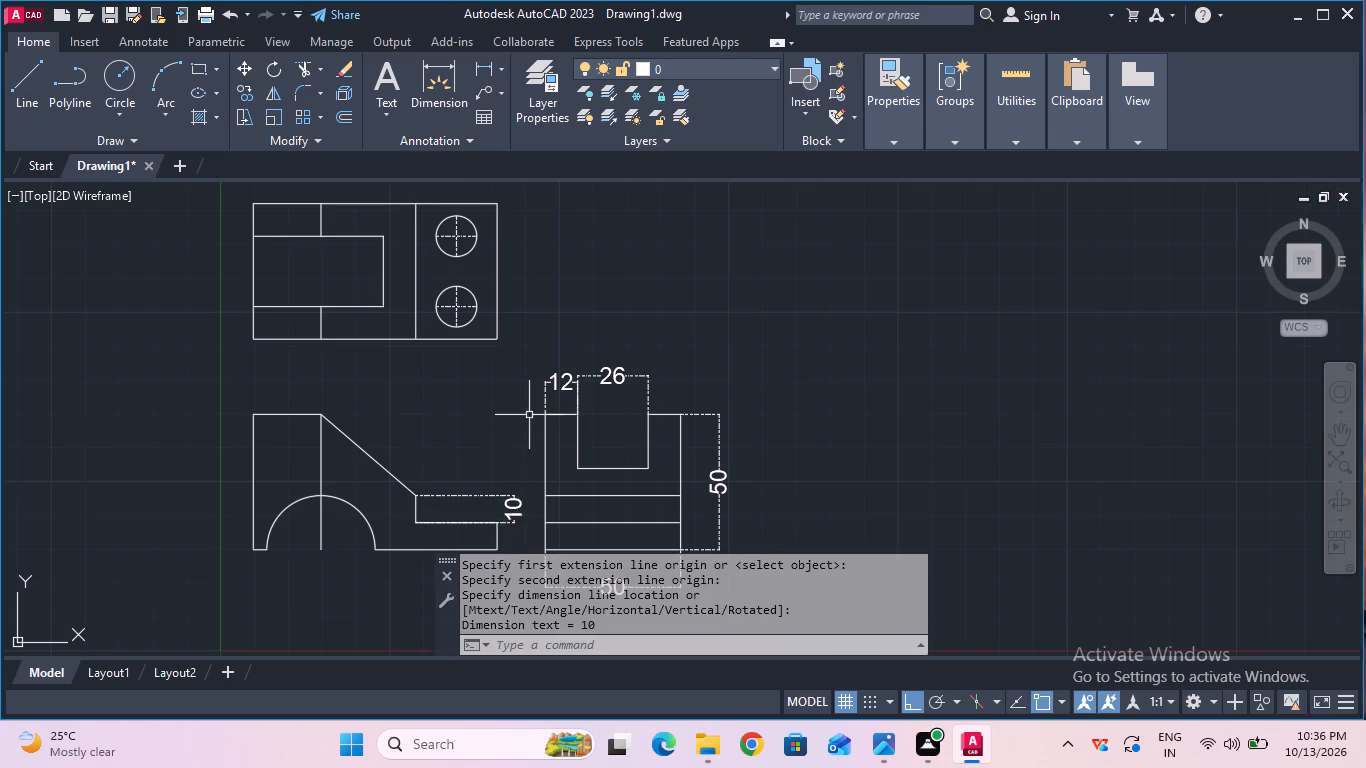
Add a vertical linear dimension beside the front view's right end for the base thickness.
{"action": "middle_click_drag", "start_coordinate": [529, 415], "coordinate": [538, 239]}
{"action": "scroll", "coordinate": [529, 415], "scroll_direction": "up", "scroll_amount": 1}
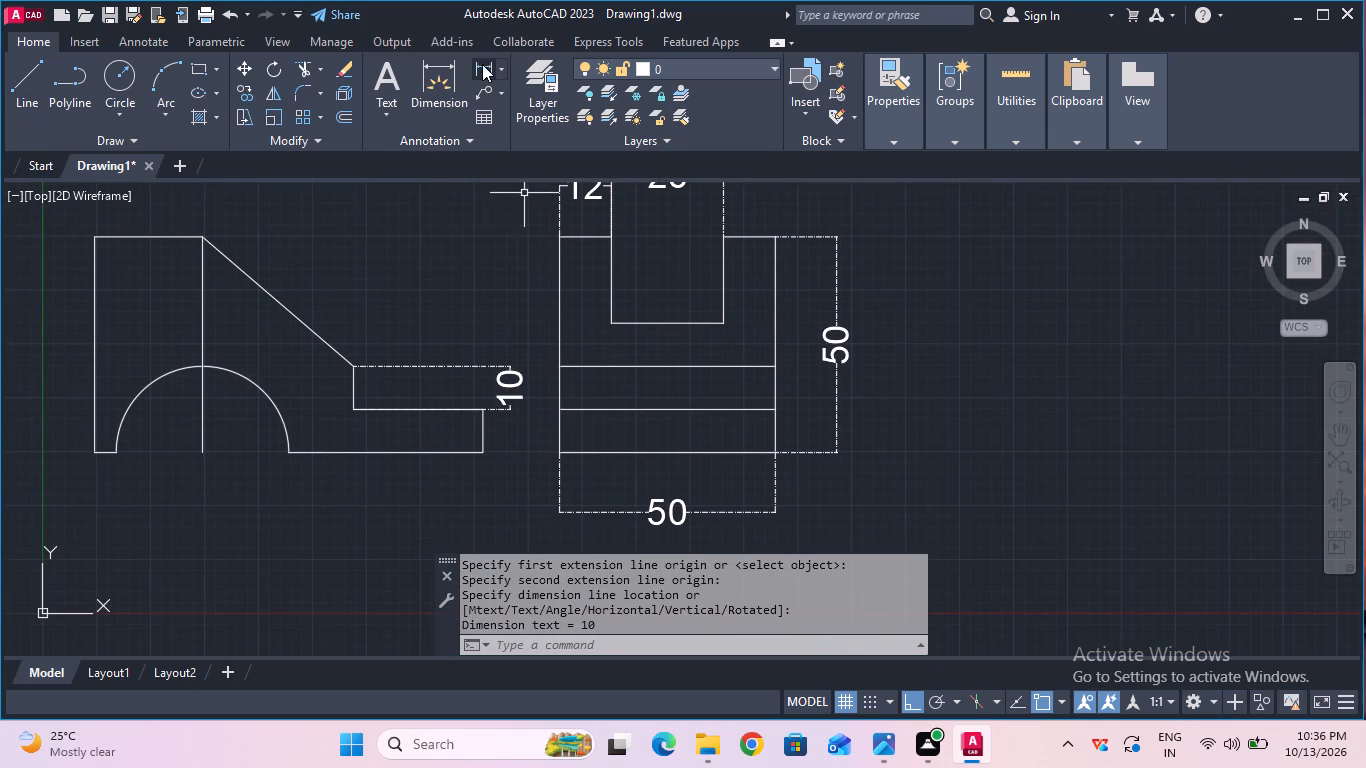
{"action": "left_click", "coordinate": [482, 64]}
{"action": "left_click", "coordinate": [491, 413]}
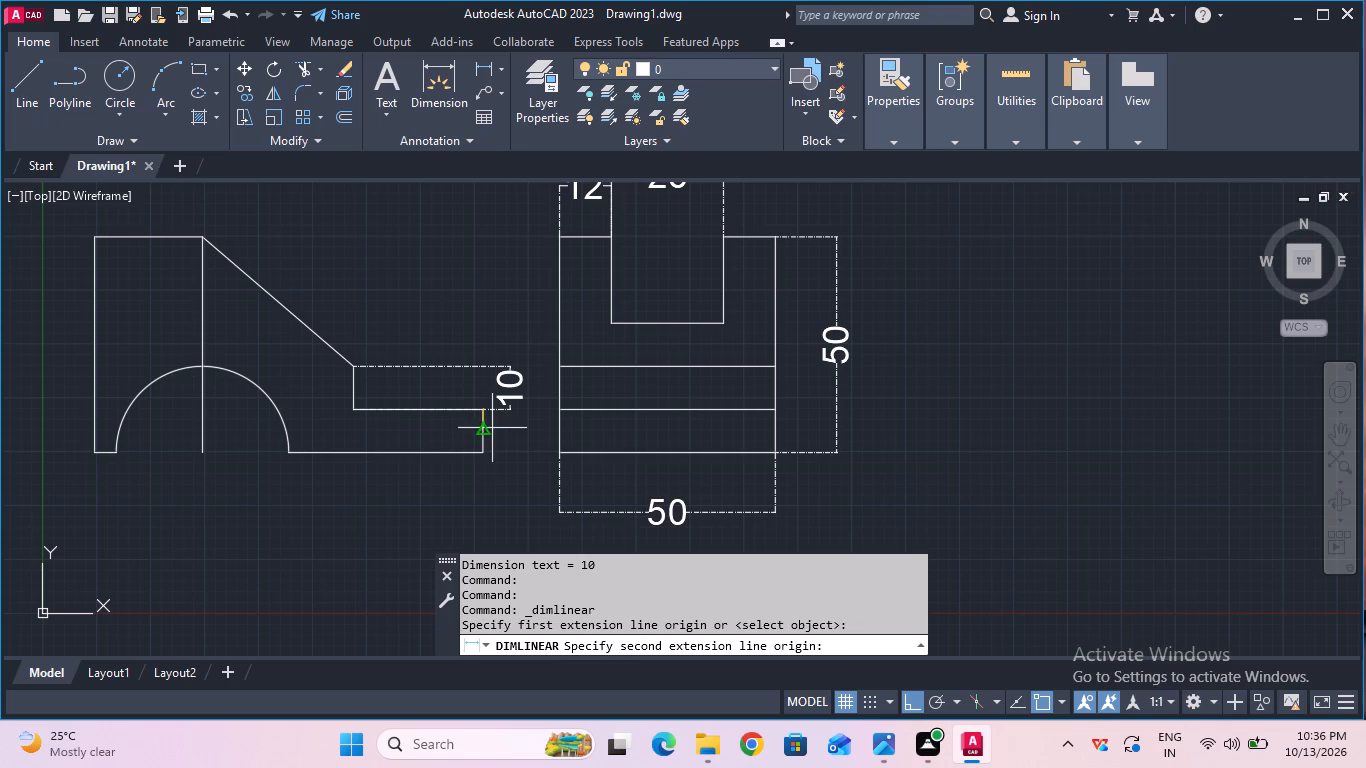
{"action": "left_click", "coordinate": [488, 449]}
{"action": "left_click", "coordinate": [519, 451]}
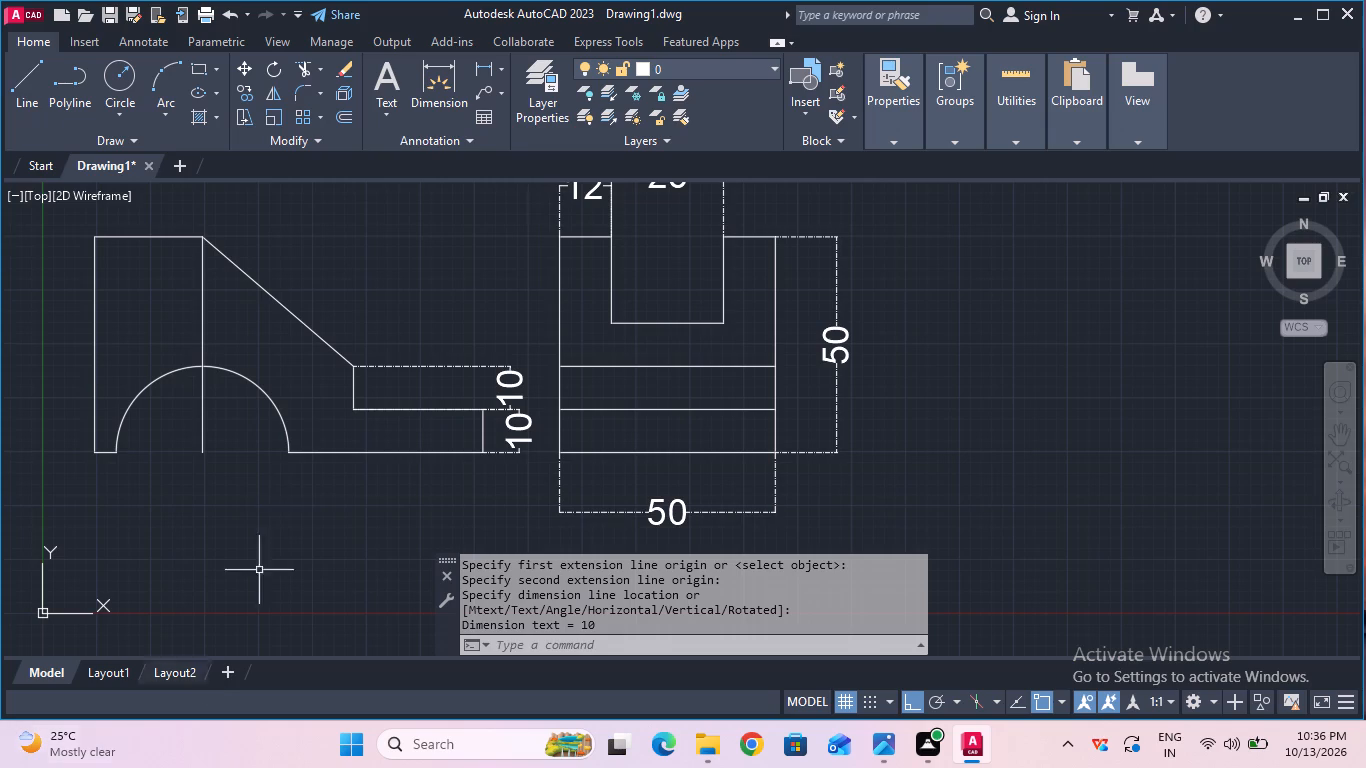
Add a horizontal linear dimension below the front view for its overall length.
{"action": "left_click", "coordinate": [477, 55]}
{"action": "left_click", "coordinate": [477, 61]}
{"action": "left_click", "coordinate": [99, 448]}
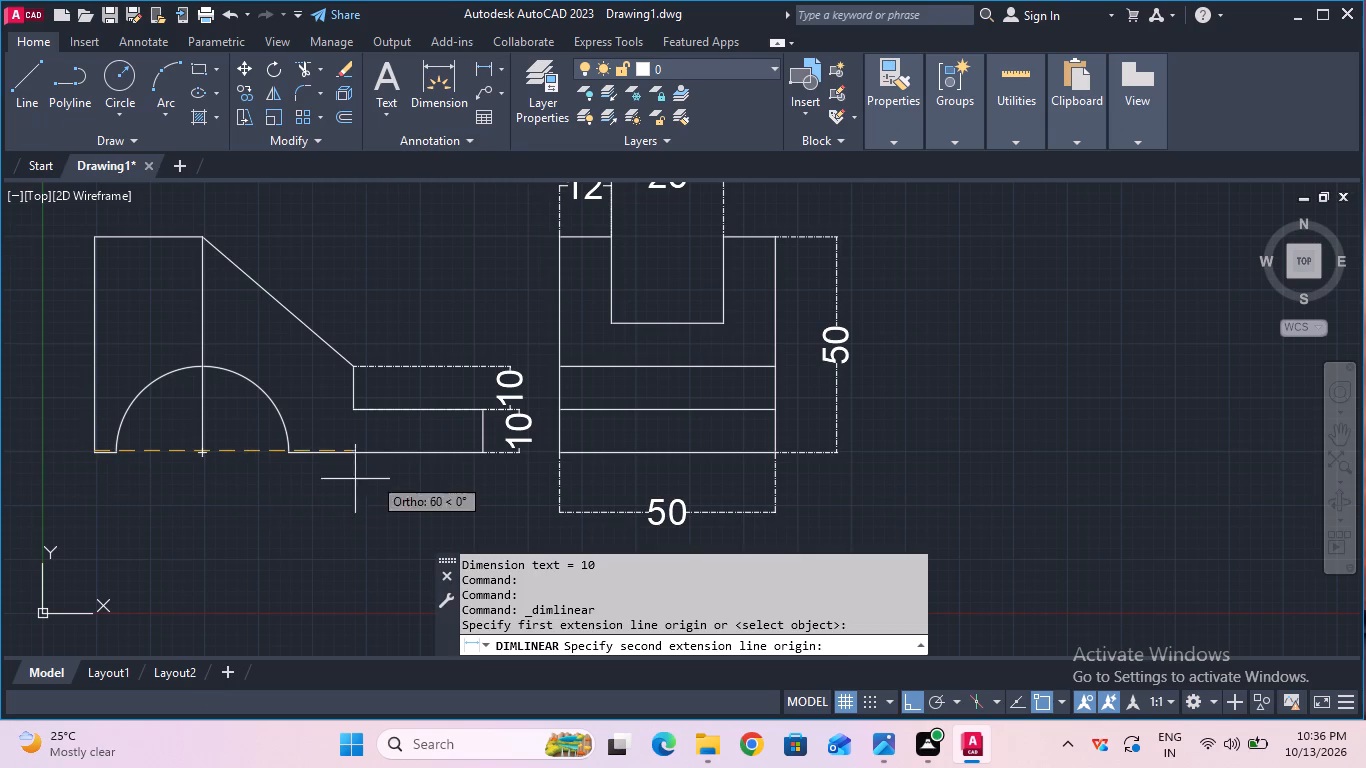
{"action": "left_click", "coordinate": [476, 456]}
{"action": "left_click", "coordinate": [469, 482]}
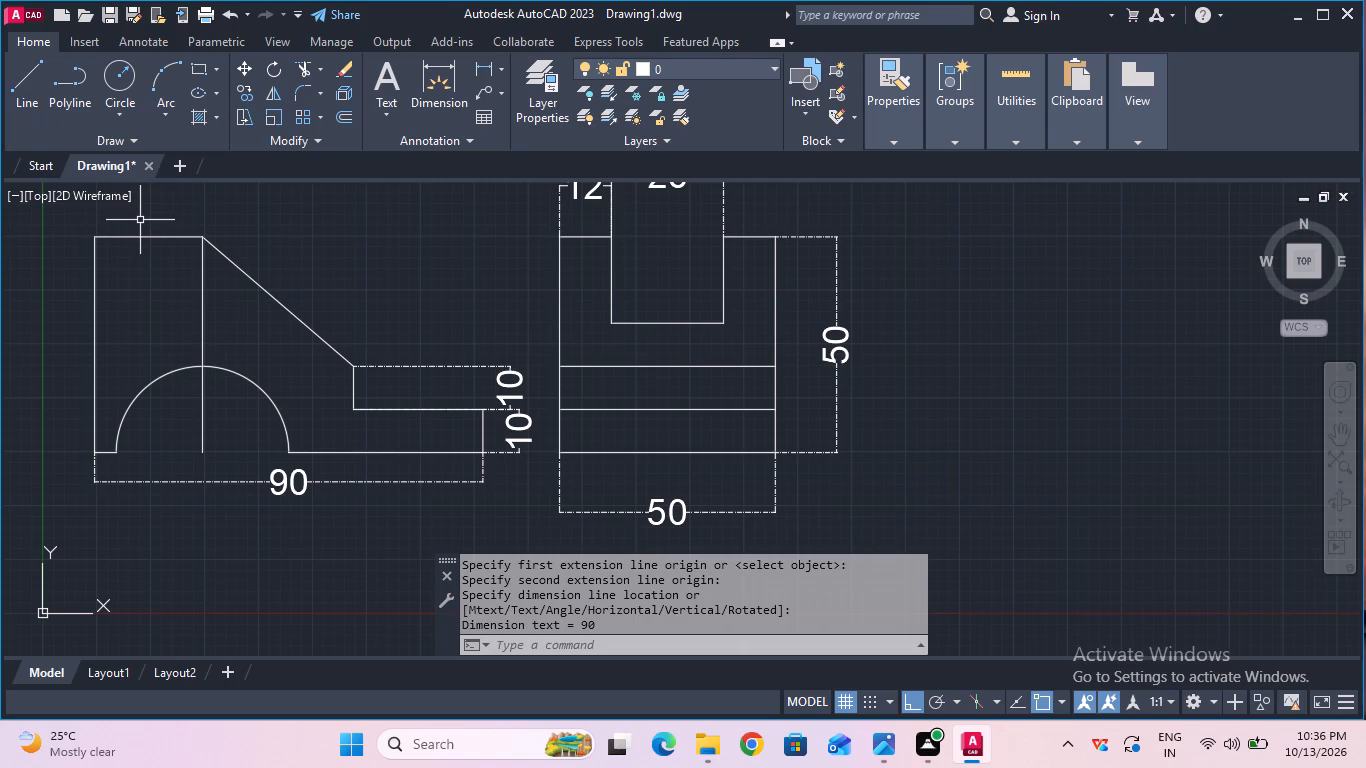
{"action": "key", "text": "Escape"}
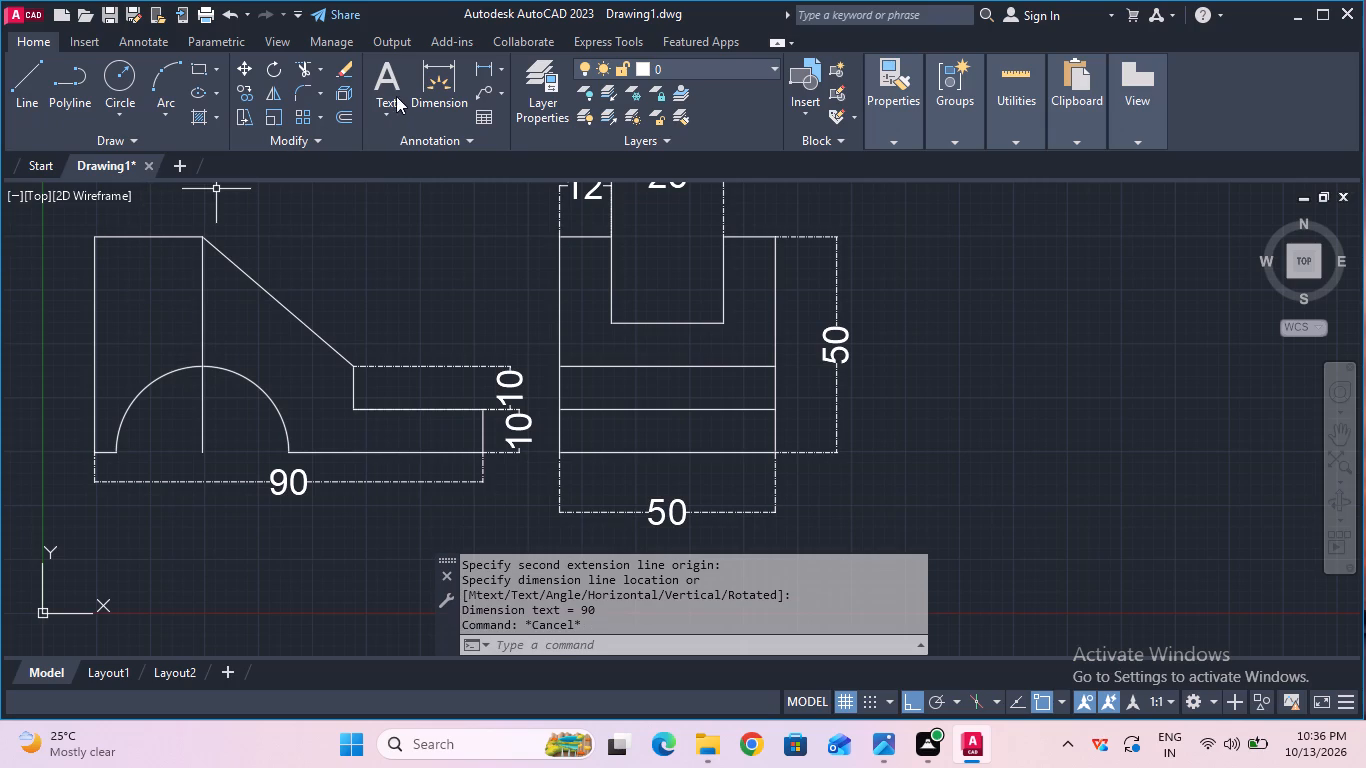
Add a vertical linear dimension left of the front view, running 20 mm down from its top-left corner.
{"action": "left_click", "coordinate": [485, 74]}
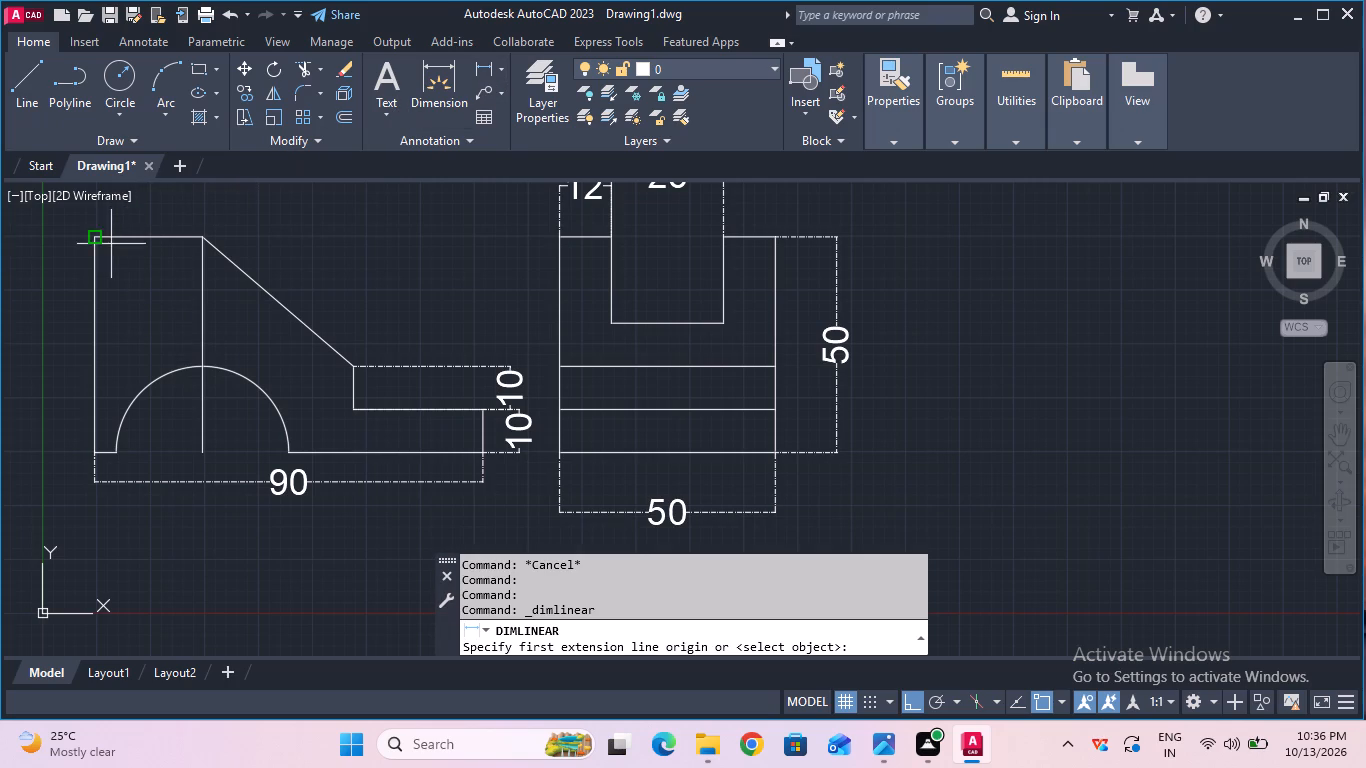
{"action": "left_click", "coordinate": [89, 237]}
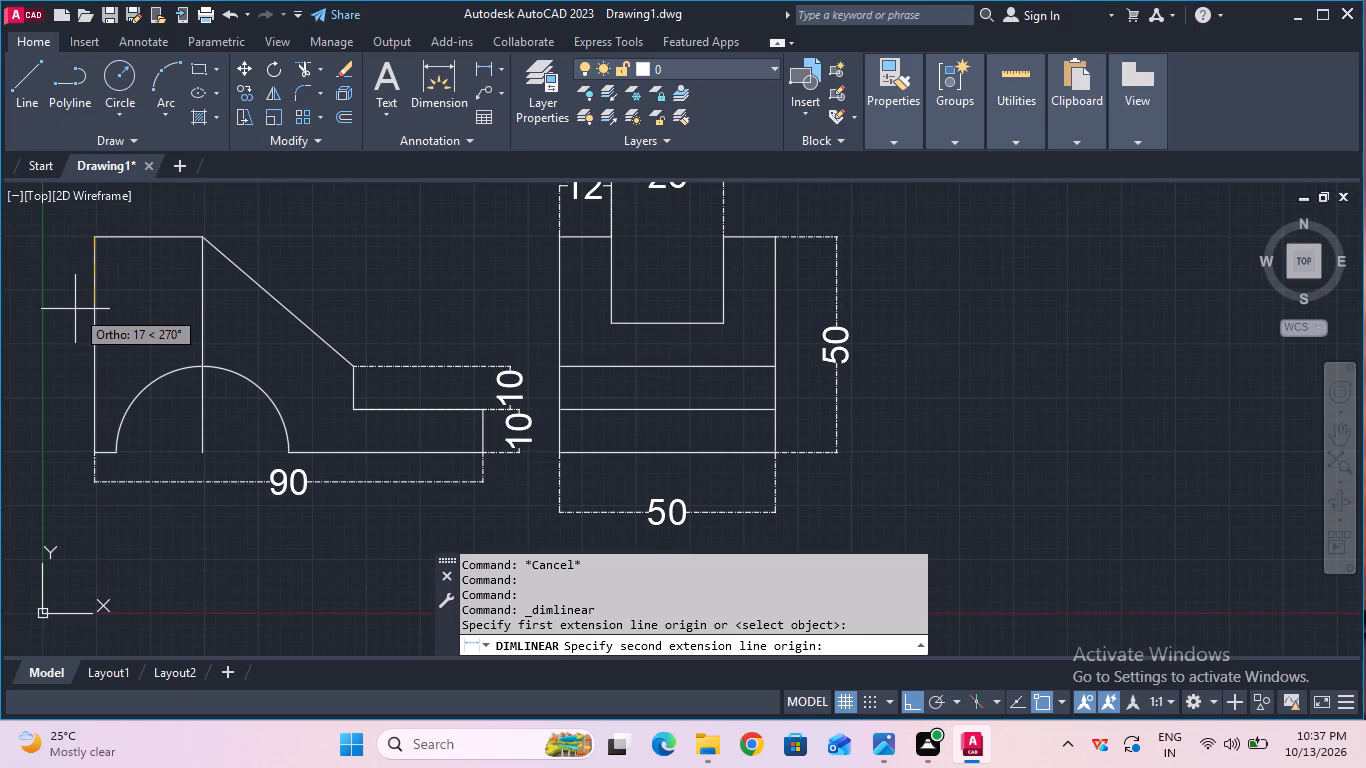
{"action": "key", "text": "2"}
{"action": "key", "text": "0"}
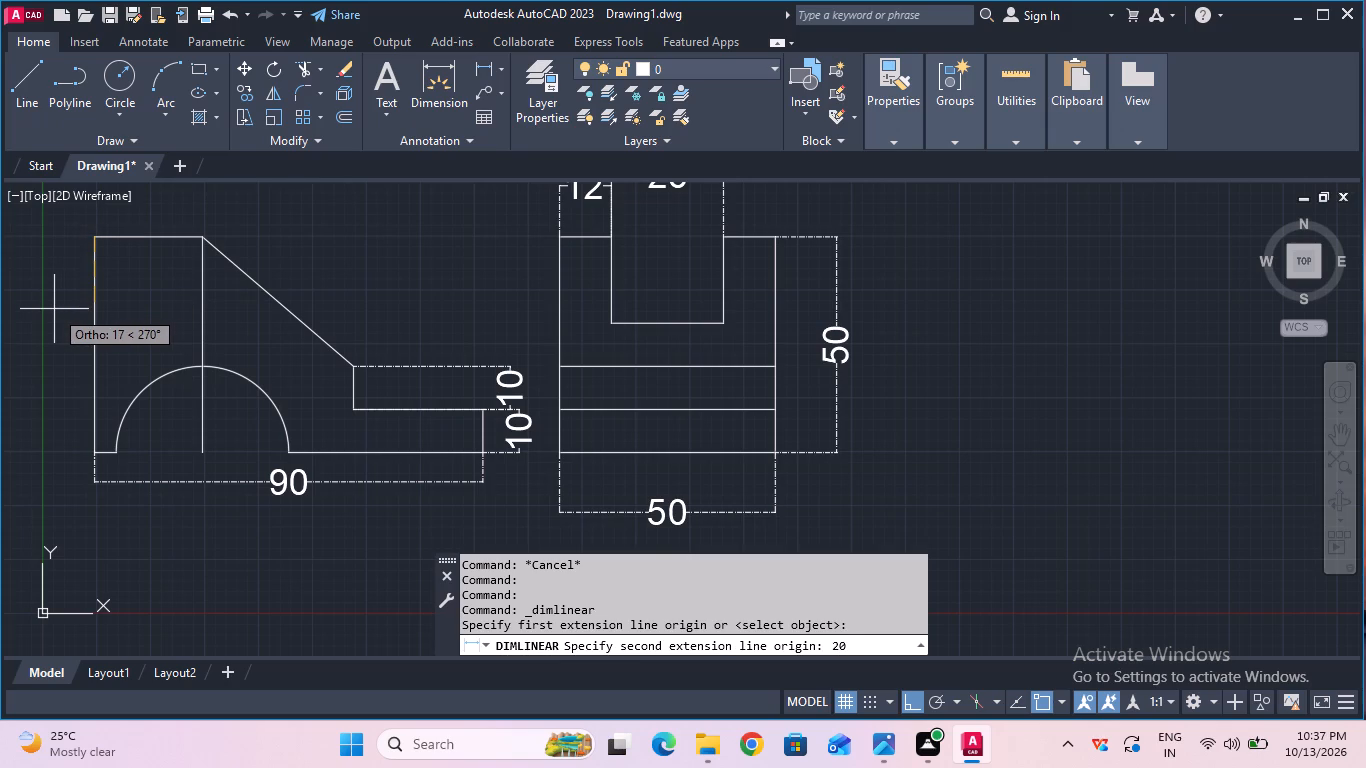
{"action": "key", "text": "Return"}
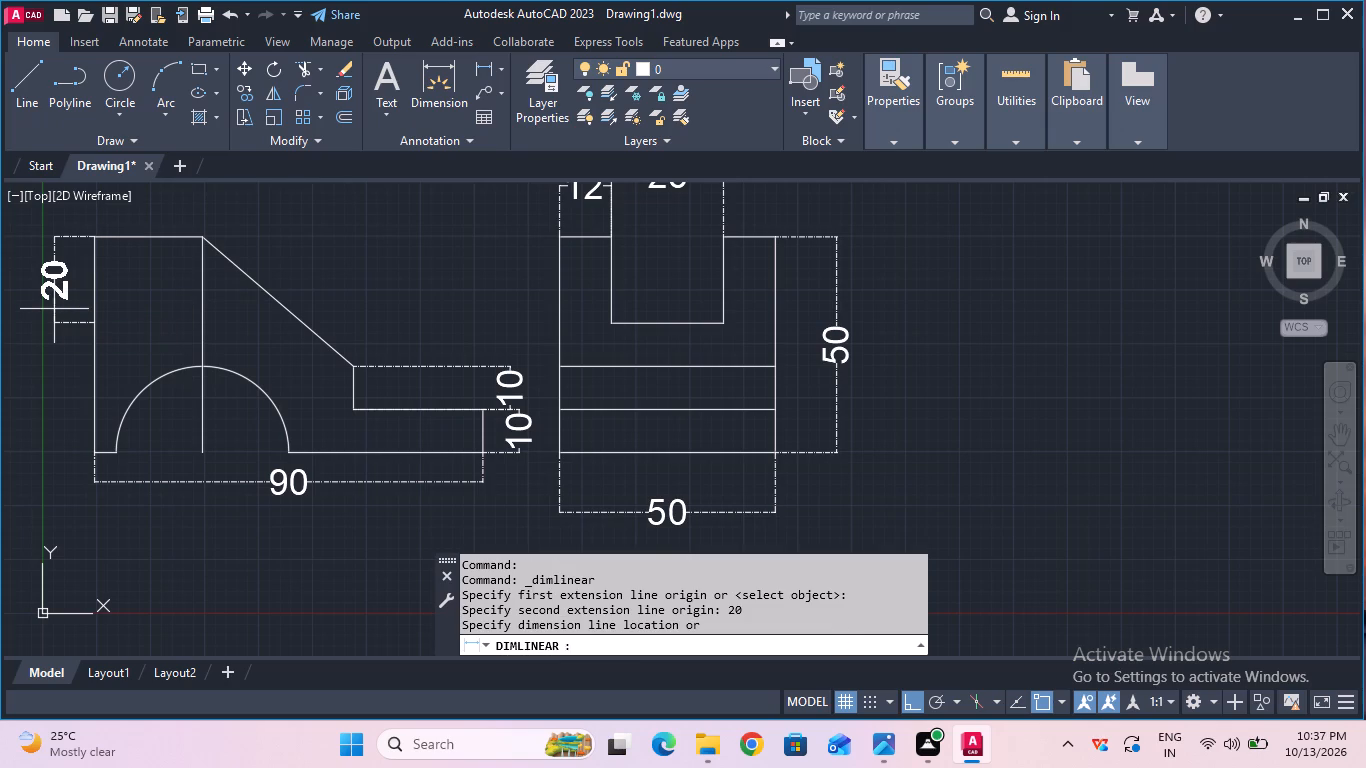
{"action": "left_click", "coordinate": [58, 306]}
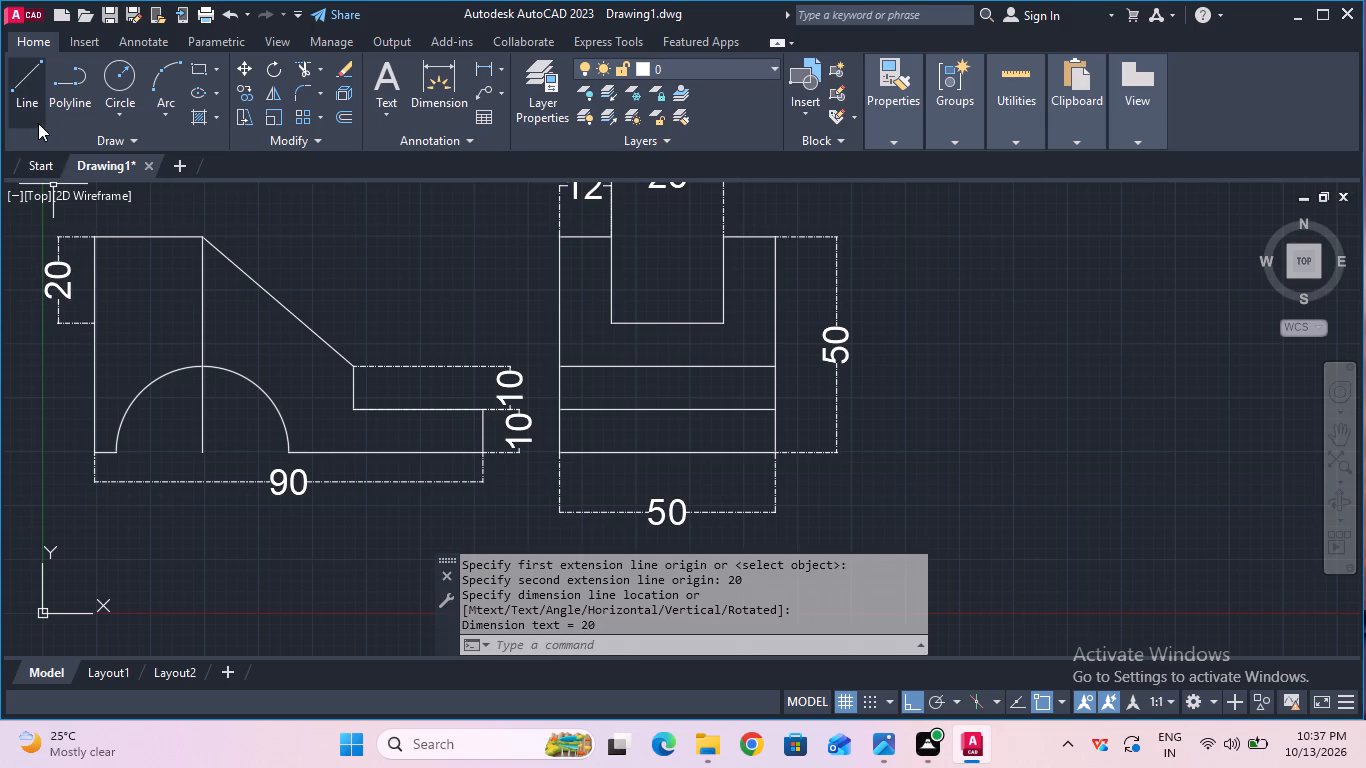
Draw a 40 mm horizontal line rightward across the front view from the midpoint of the 20 mm dimension's lower extension line.
{"action": "left_click", "coordinate": [32, 110]}
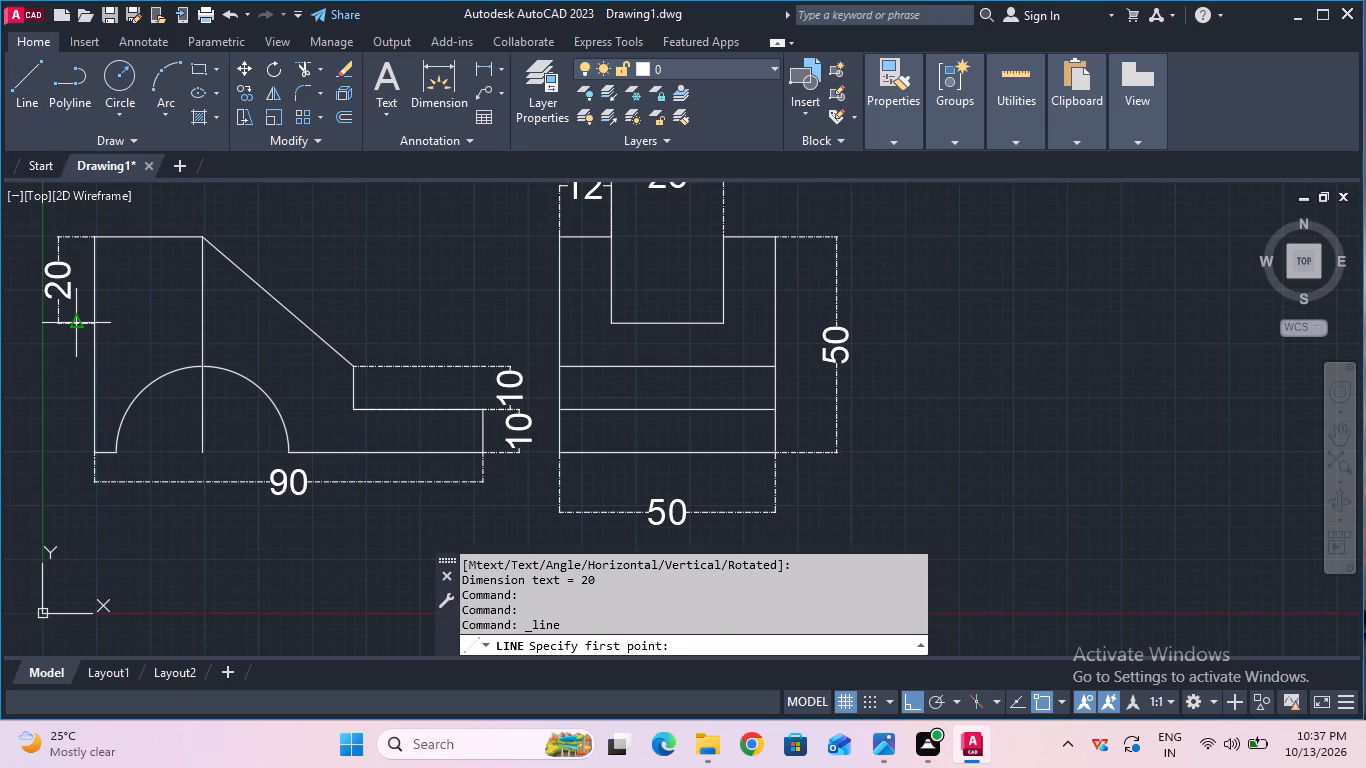
{"action": "left_click", "coordinate": [80, 322]}
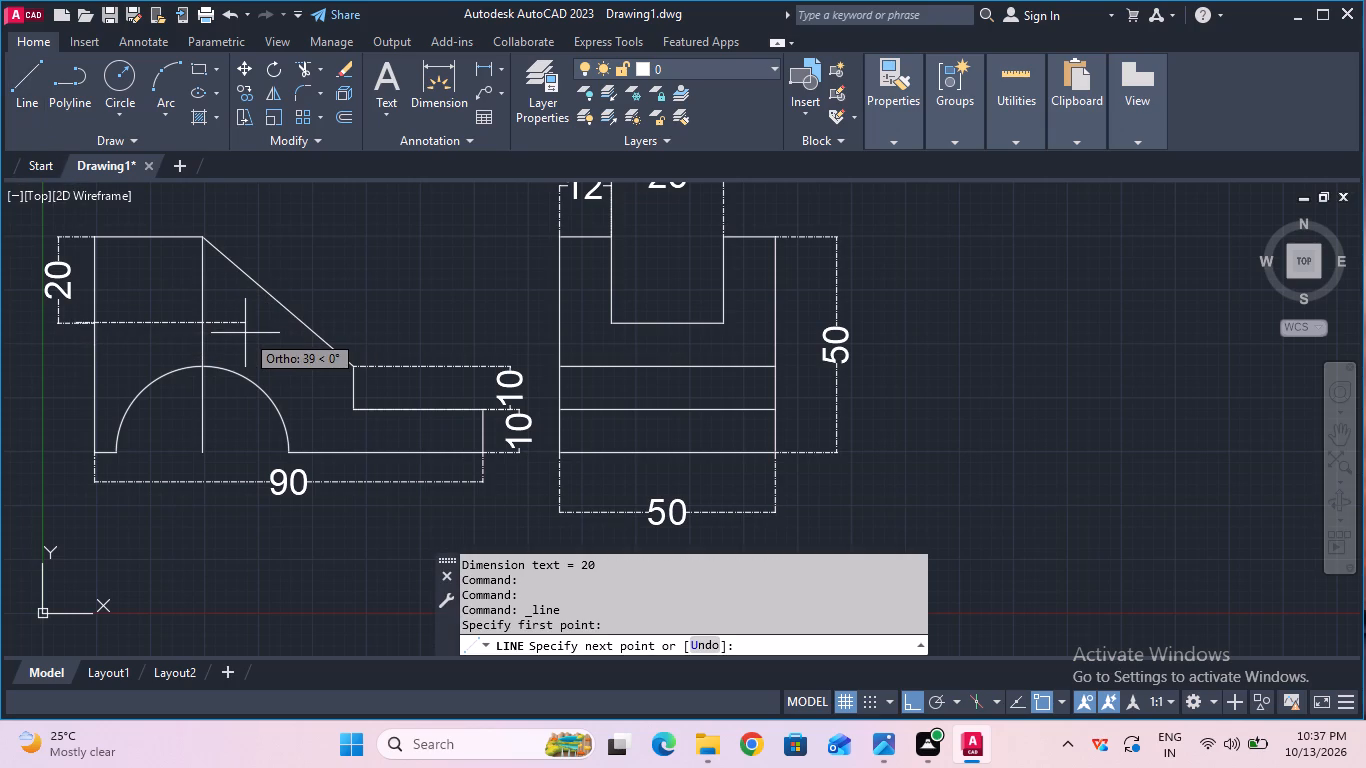
{"action": "key", "text": "4"}
{"action": "key", "text": "0"}
{"action": "key", "text": "Return"}
{"action": "key", "text": "Escape"}
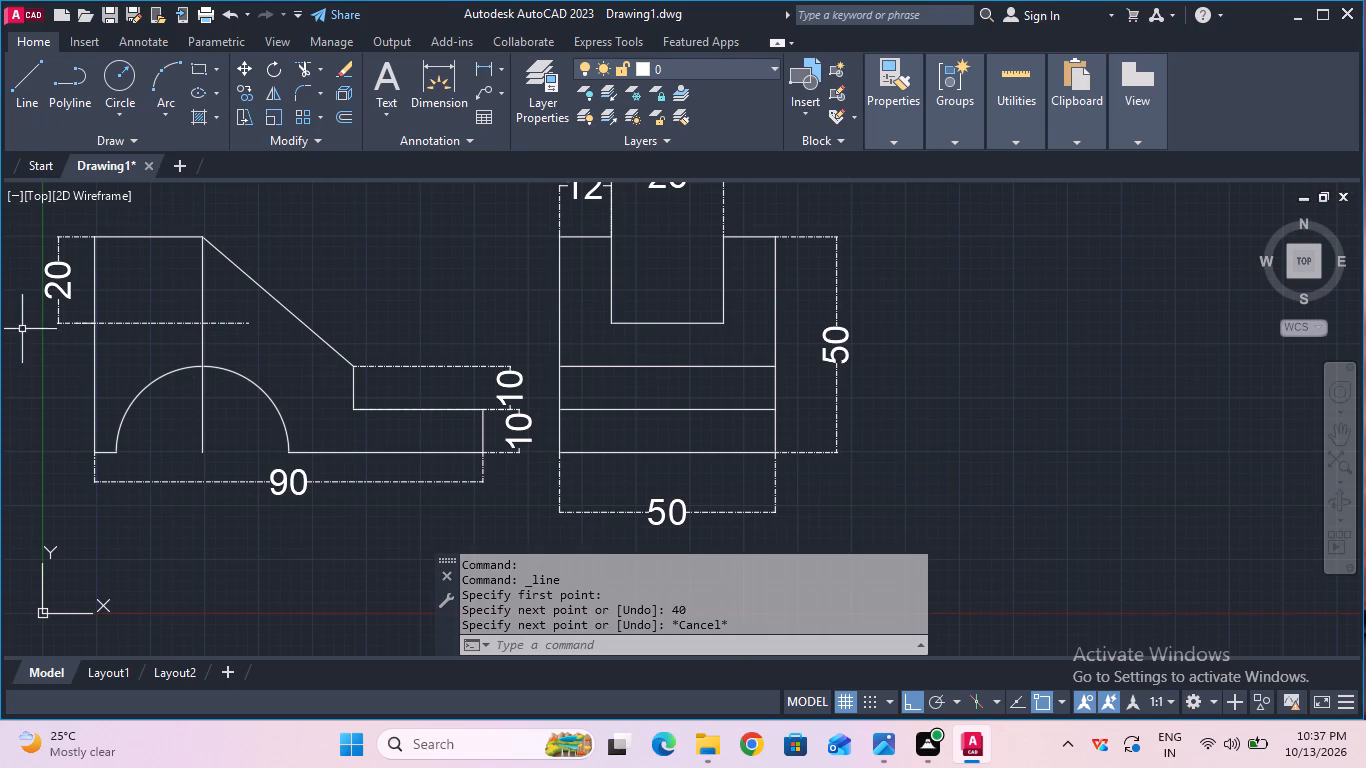
Extend the new horizontal line in the front view to meet the sloping edge.
{"action": "left_click", "coordinate": [318, 74]}
{"action": "left_click_drag", "start_coordinate": [325, 137], "coordinate": [318, 164]}
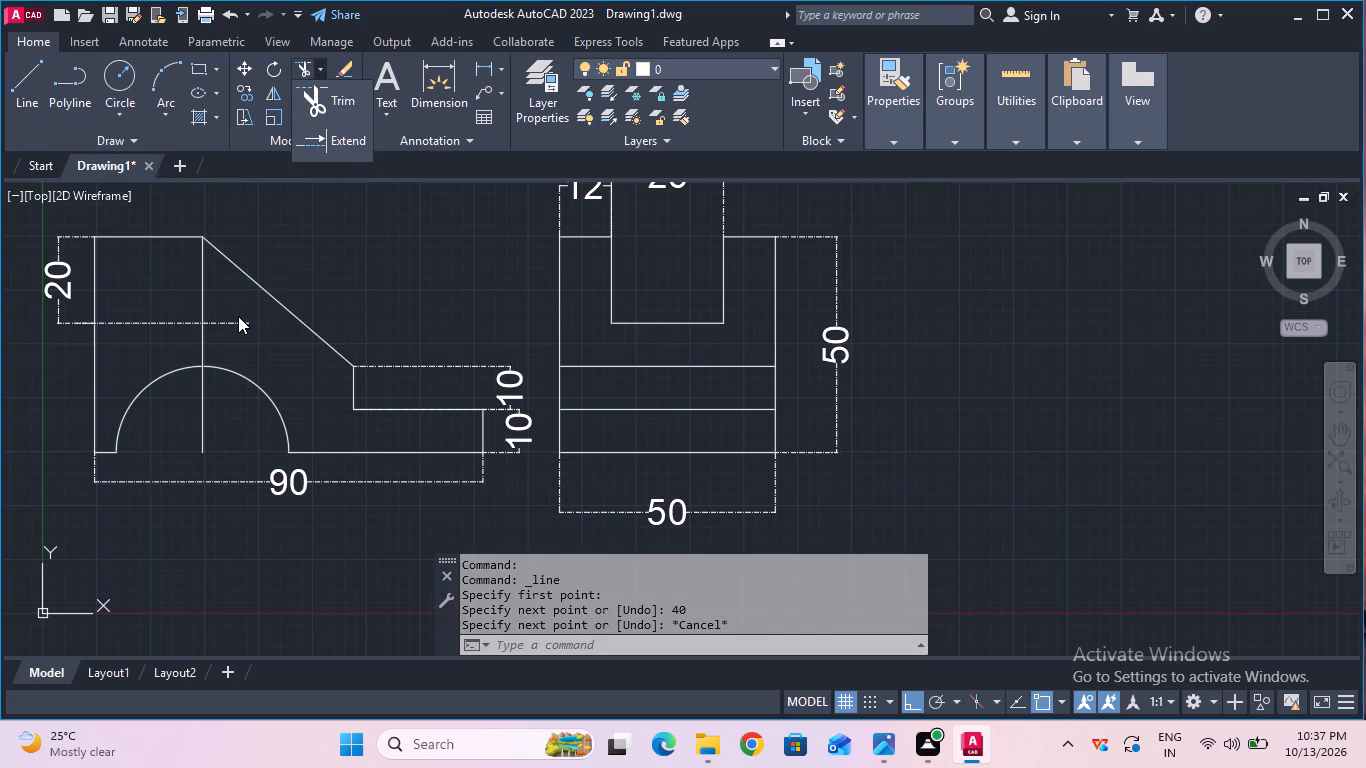
{"action": "left_click", "coordinate": [328, 147]}
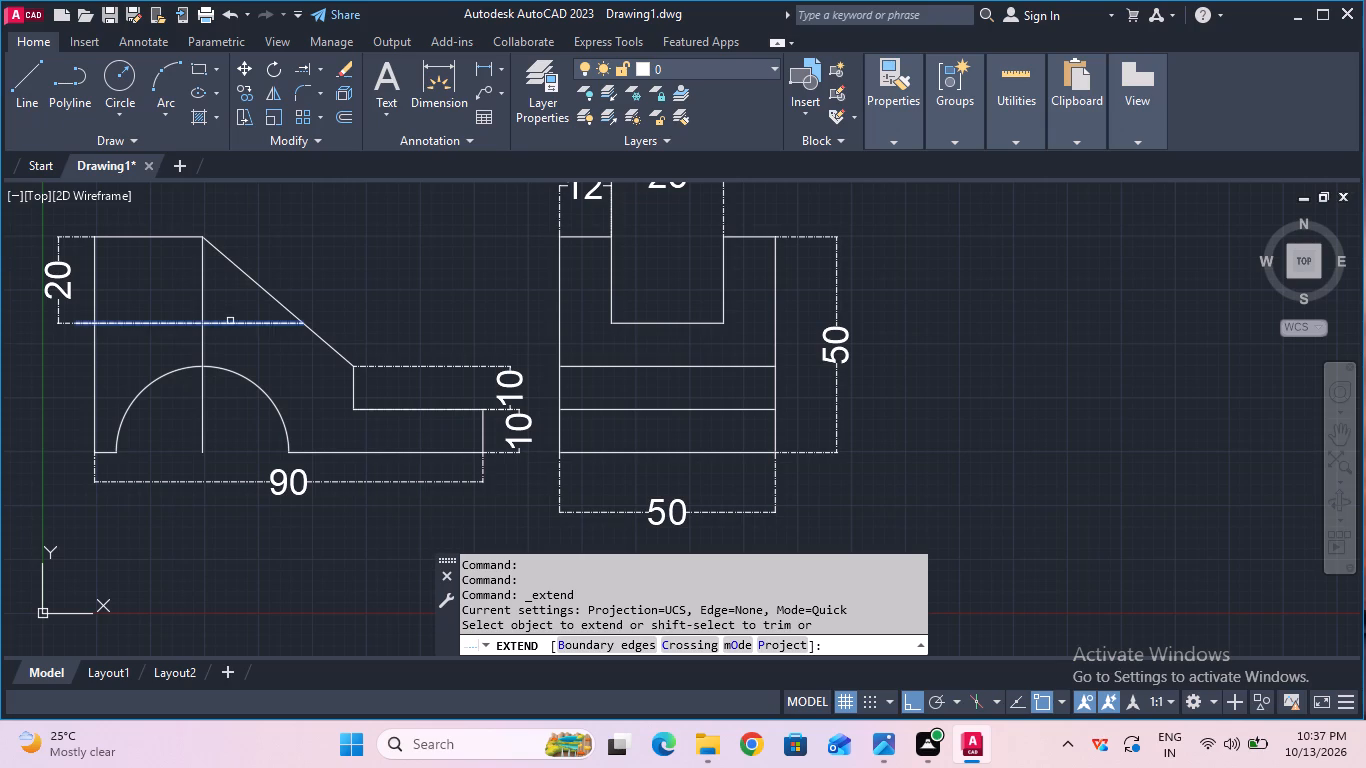
{"action": "left_click", "coordinate": [230, 321]}
{"action": "key", "text": "Escape"}
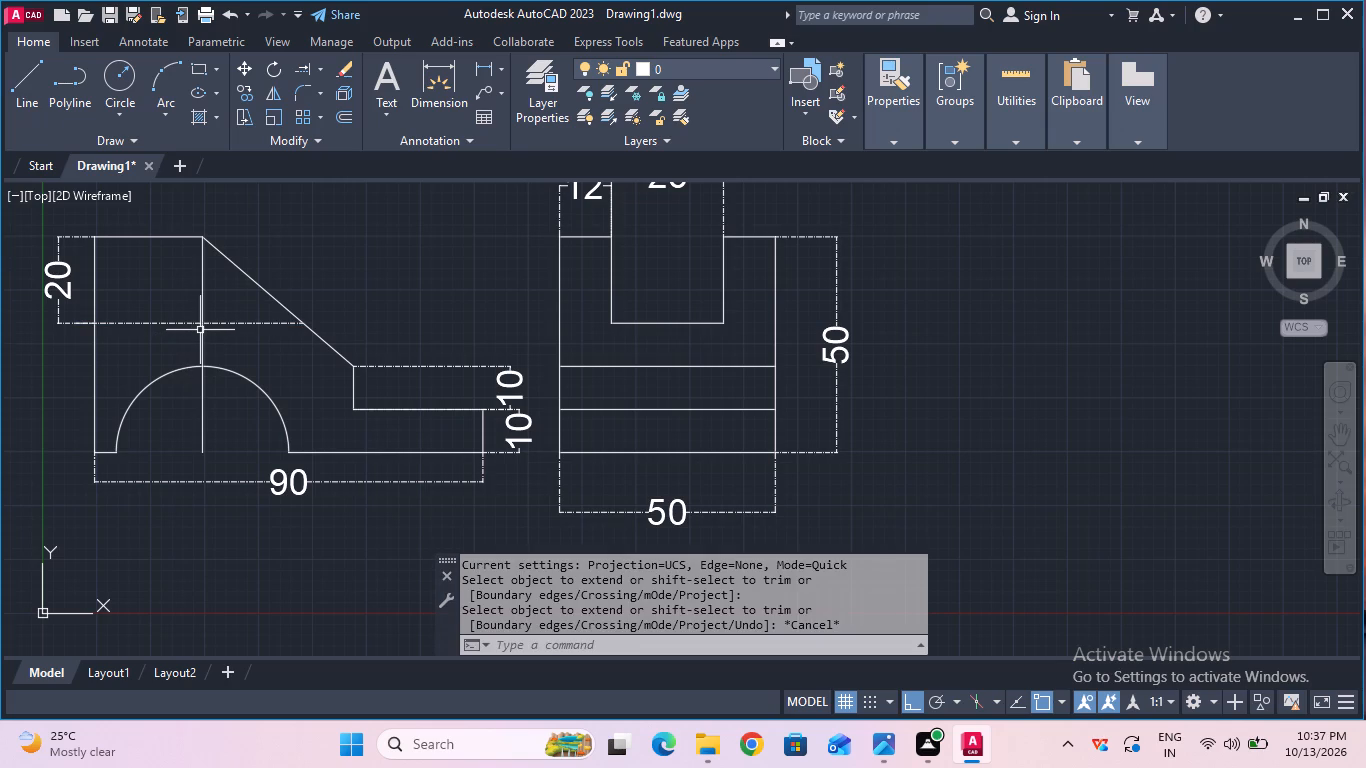
{"action": "left_click", "coordinate": [203, 329]}
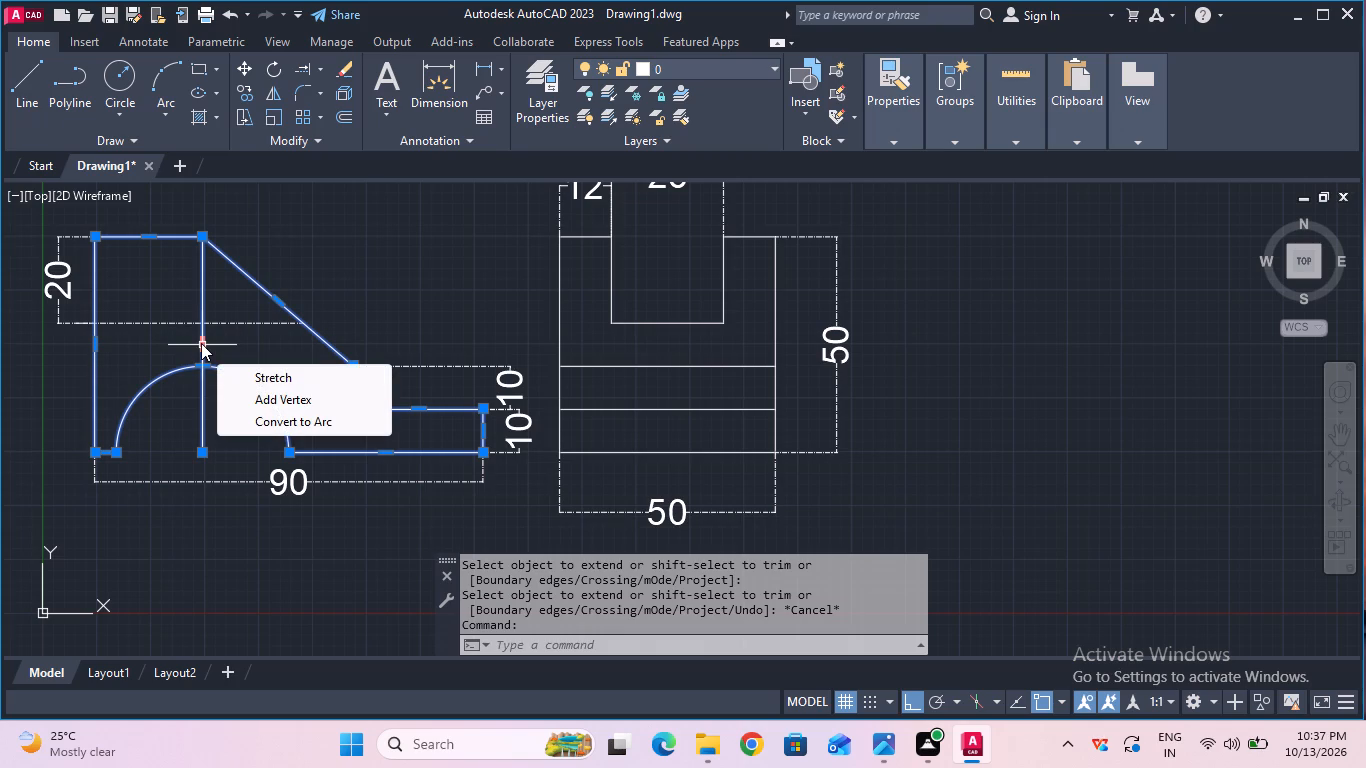
{"action": "key", "text": "Escape"}
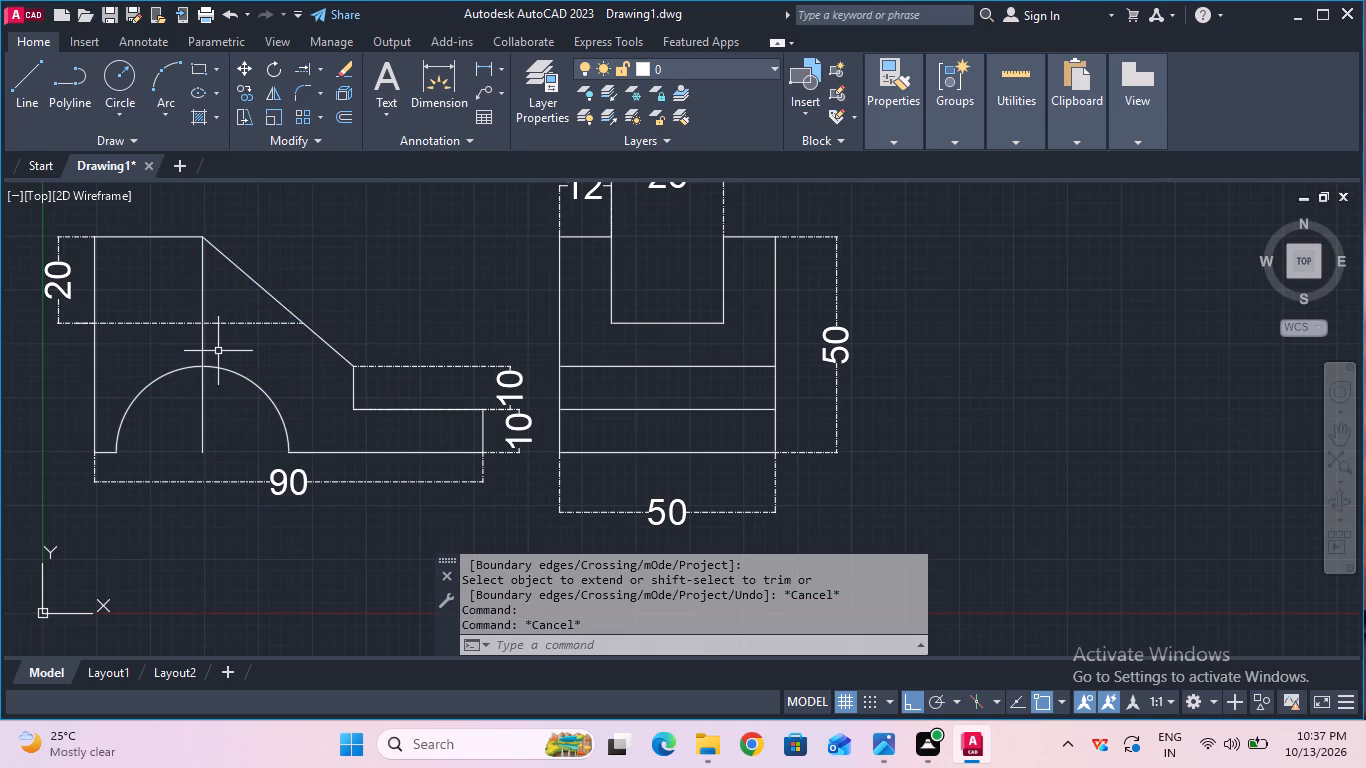
Add a horizontal linear dimension above the front view for the length of its flat top edge.
{"action": "scroll", "coordinate": [221, 347], "scroll_direction": "down", "scroll_amount": 2}
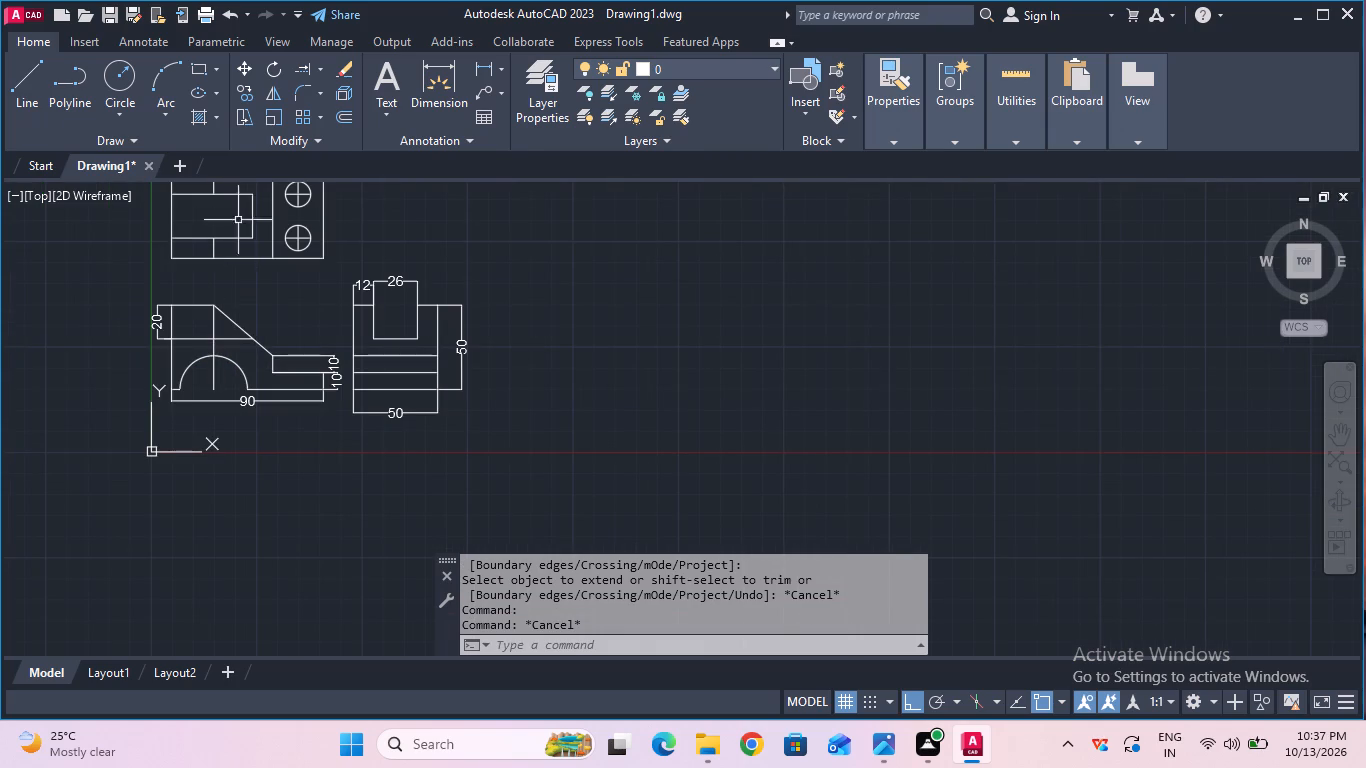
{"action": "left_click", "coordinate": [487, 71]}
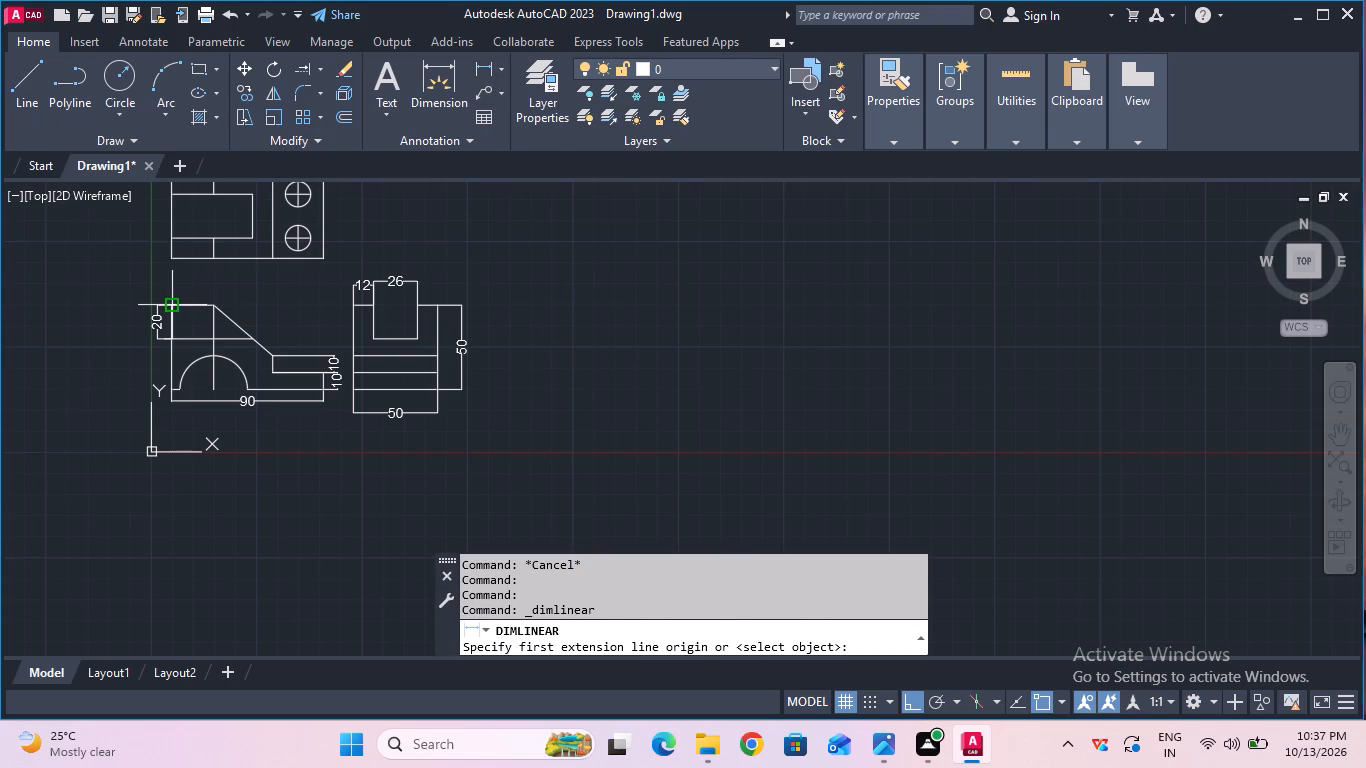
{"action": "left_click", "coordinate": [168, 304]}
{"action": "left_click", "coordinate": [218, 303]}
{"action": "left_click", "coordinate": [223, 289]}
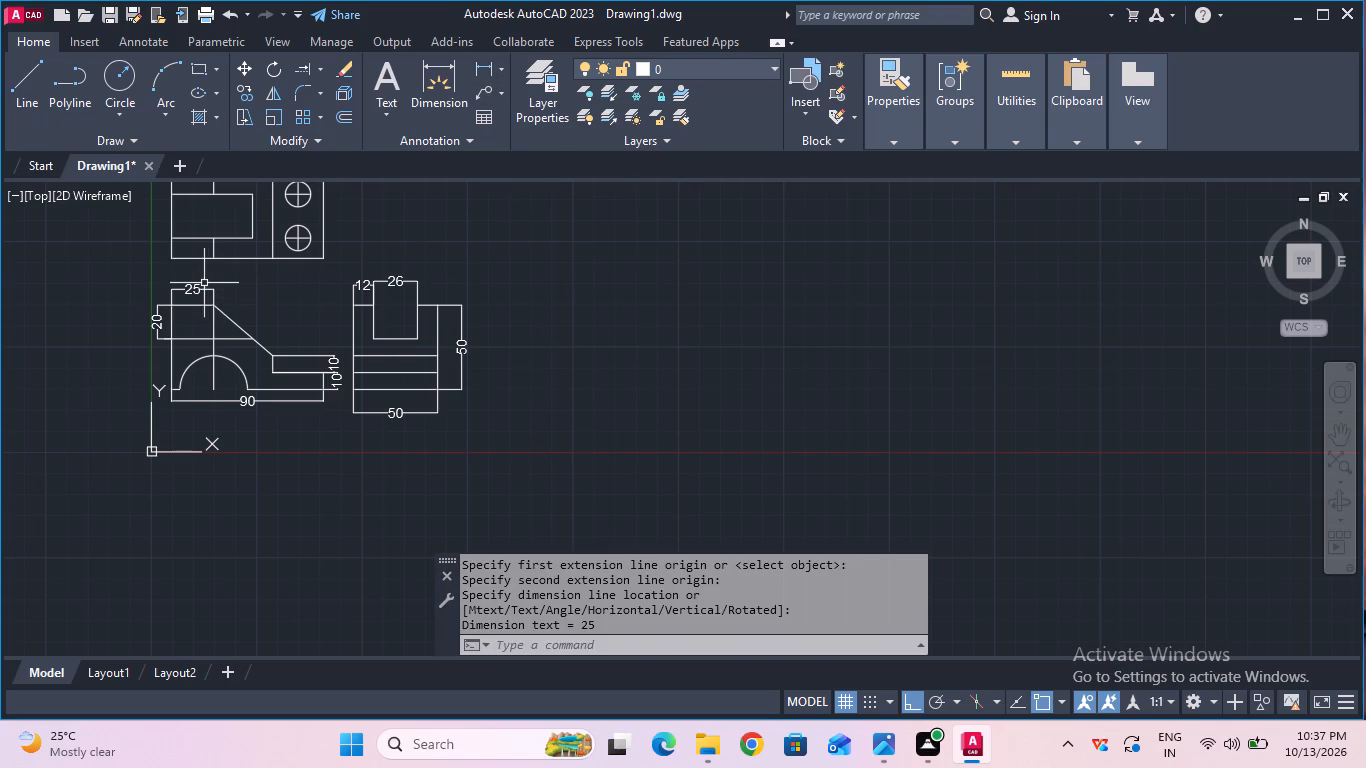
{"action": "scroll", "coordinate": [222, 285], "scroll_direction": "up", "scroll_amount": 1}
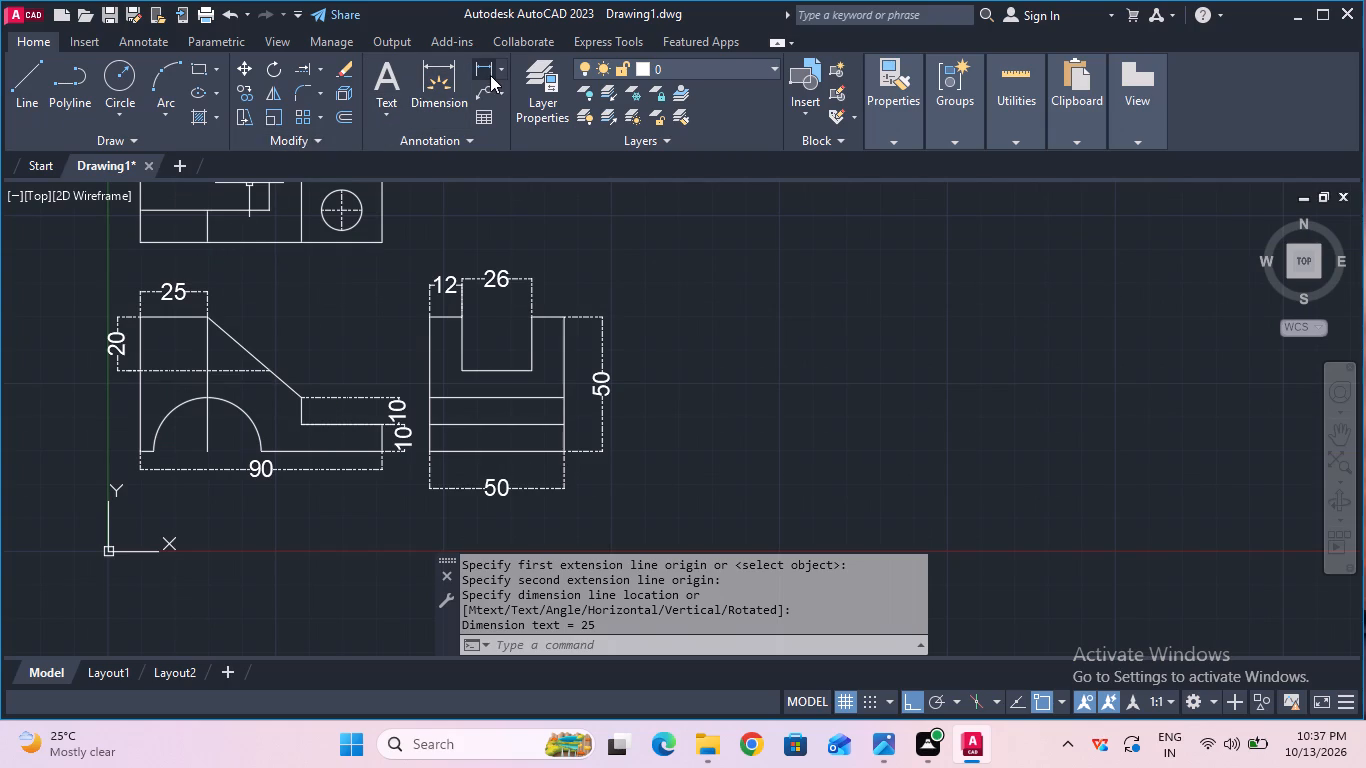
Add a horizontal linear dimension above the front view for the horizontal span of the sloping edge.
{"action": "left_click", "coordinate": [490, 74]}
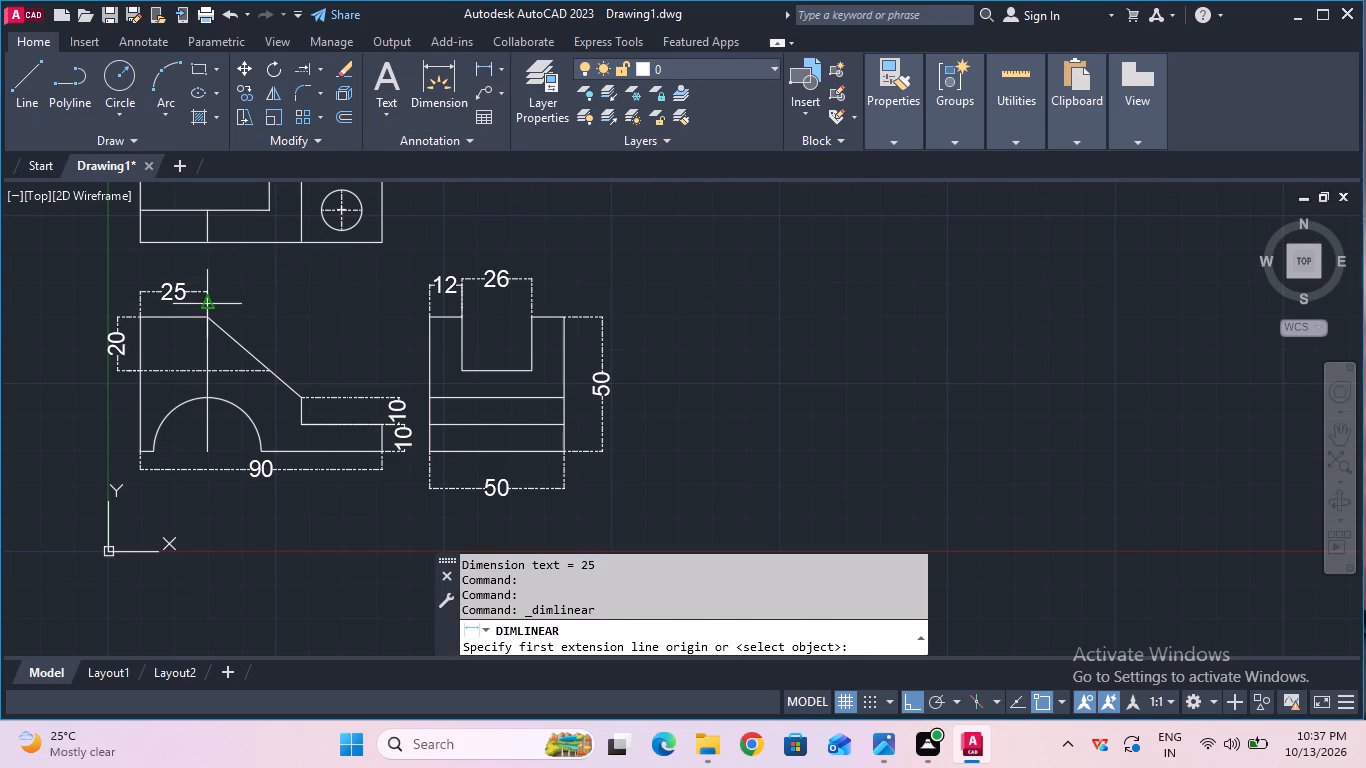
{"action": "left_click", "coordinate": [212, 310]}
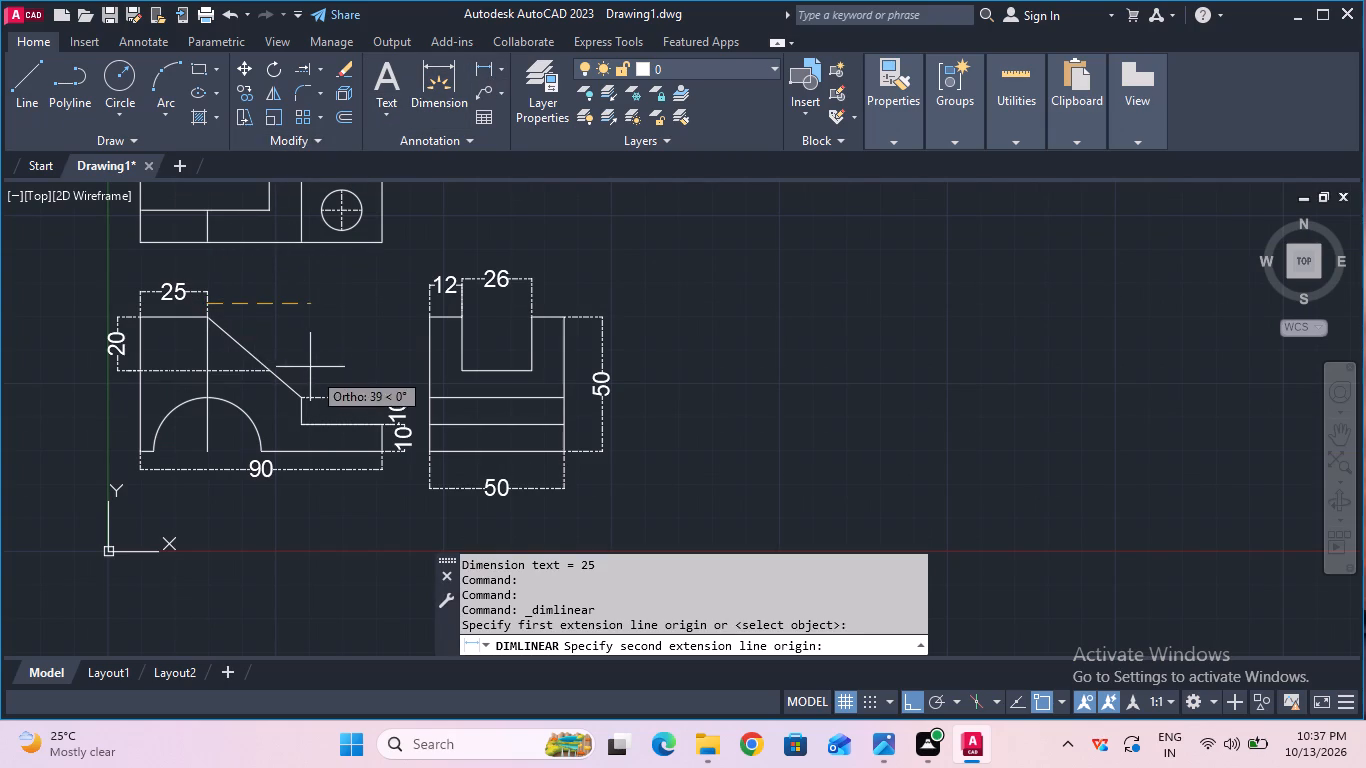
{"action": "left_click", "coordinate": [303, 403]}
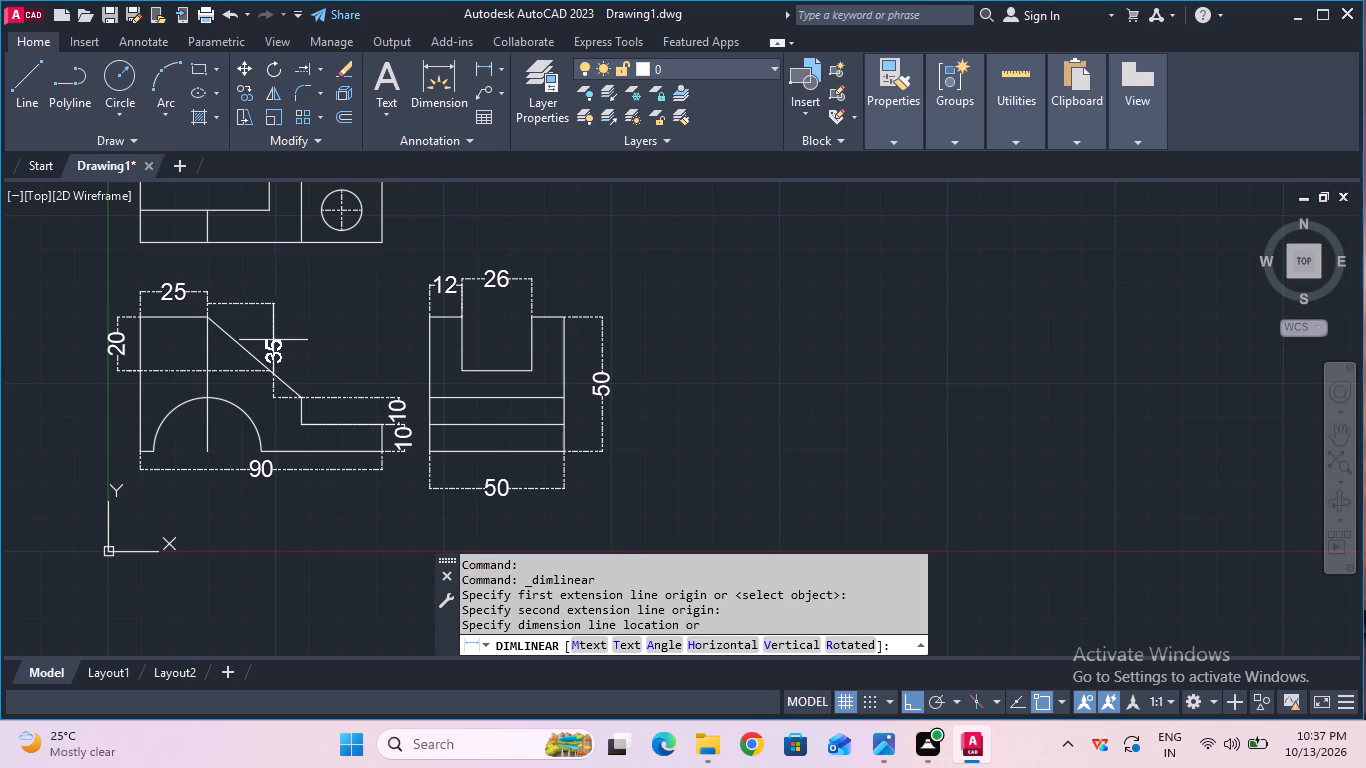
{"action": "left_click", "coordinate": [295, 295]}
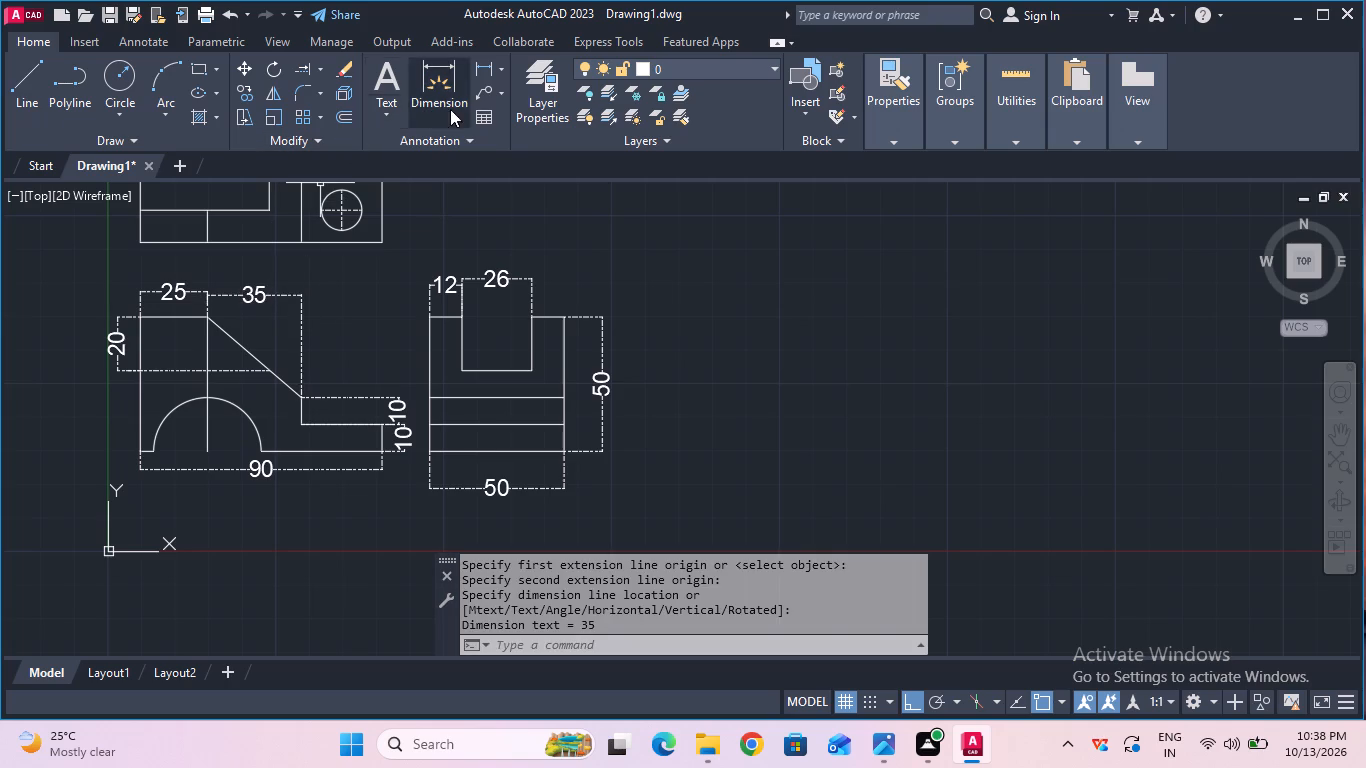
Add a radius dimension to the semicircular arc in the front view, placing its text just outside the arc.
{"action": "left_click", "coordinate": [498, 77]}
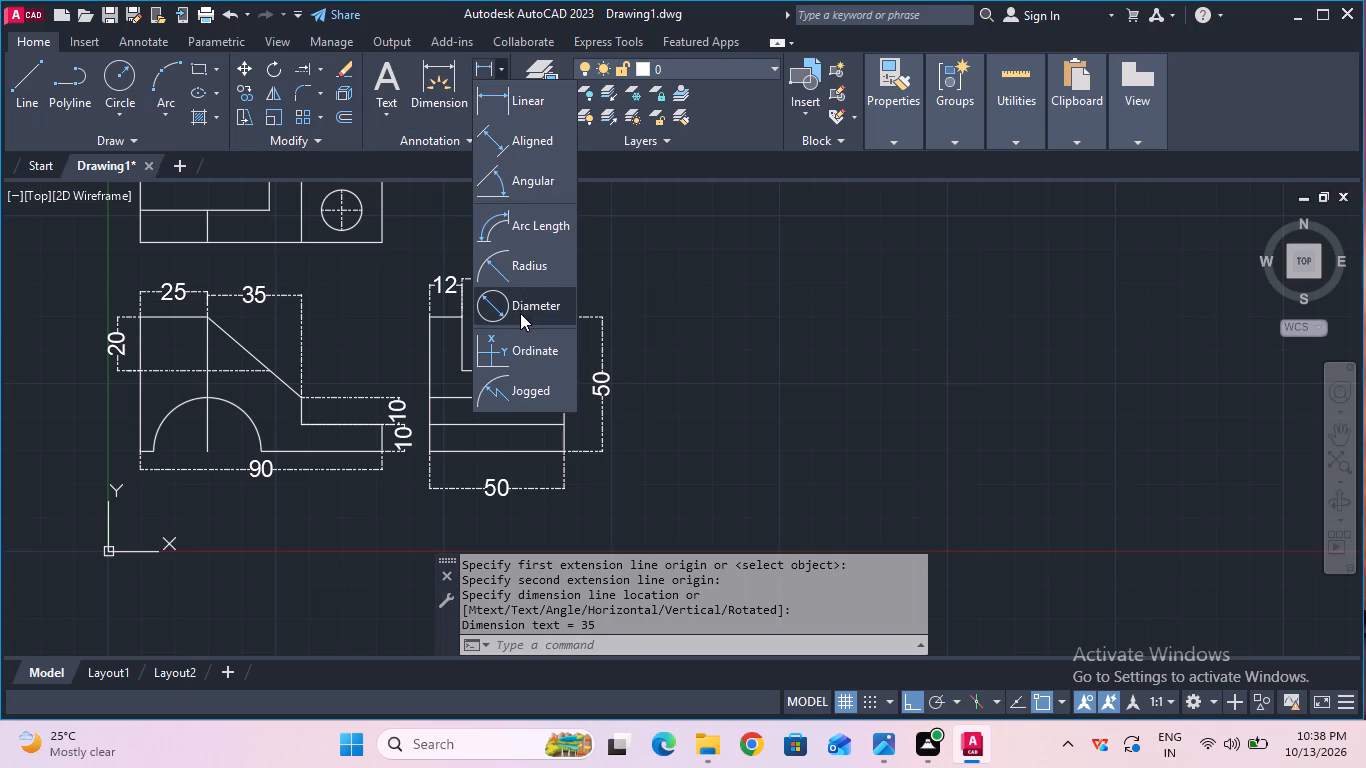
{"action": "left_click", "coordinate": [536, 272]}
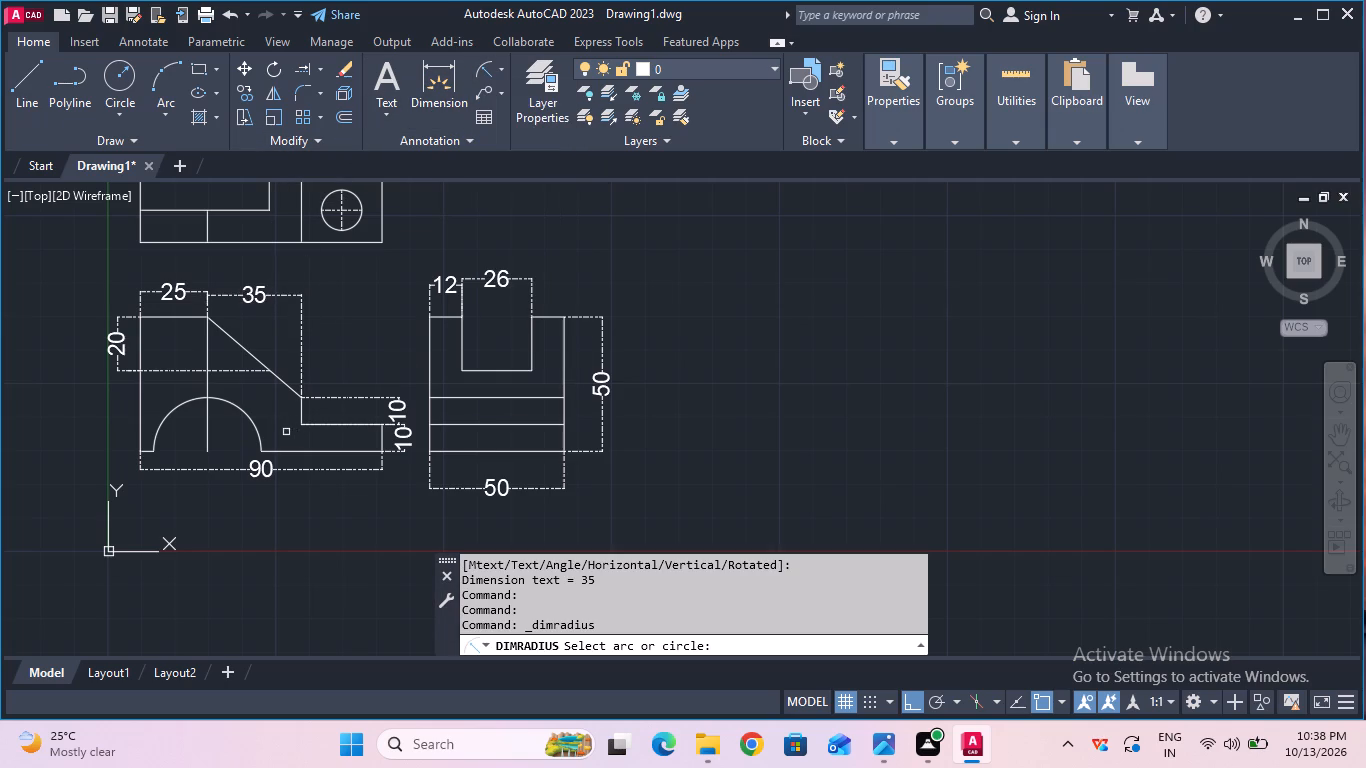
{"action": "left_click", "coordinate": [254, 423]}
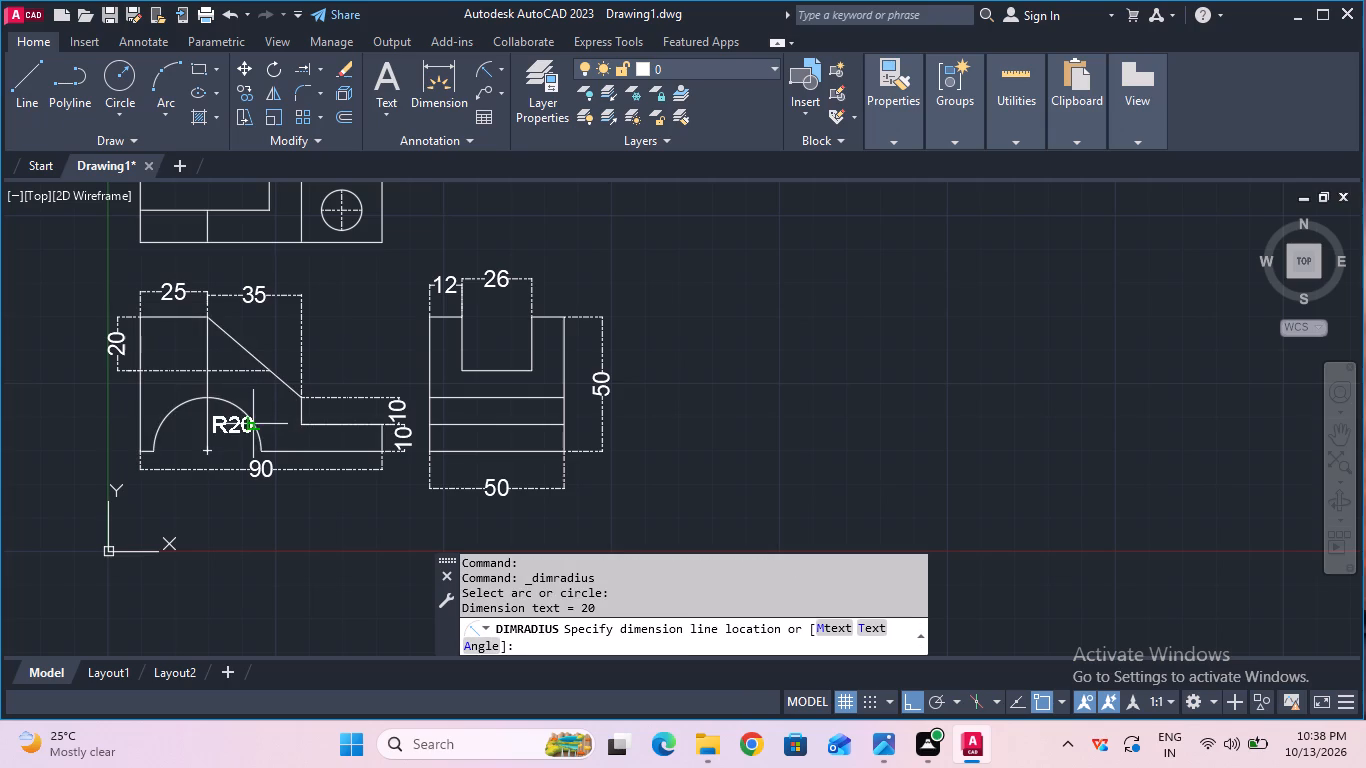
{"action": "left_click", "coordinate": [259, 405]}
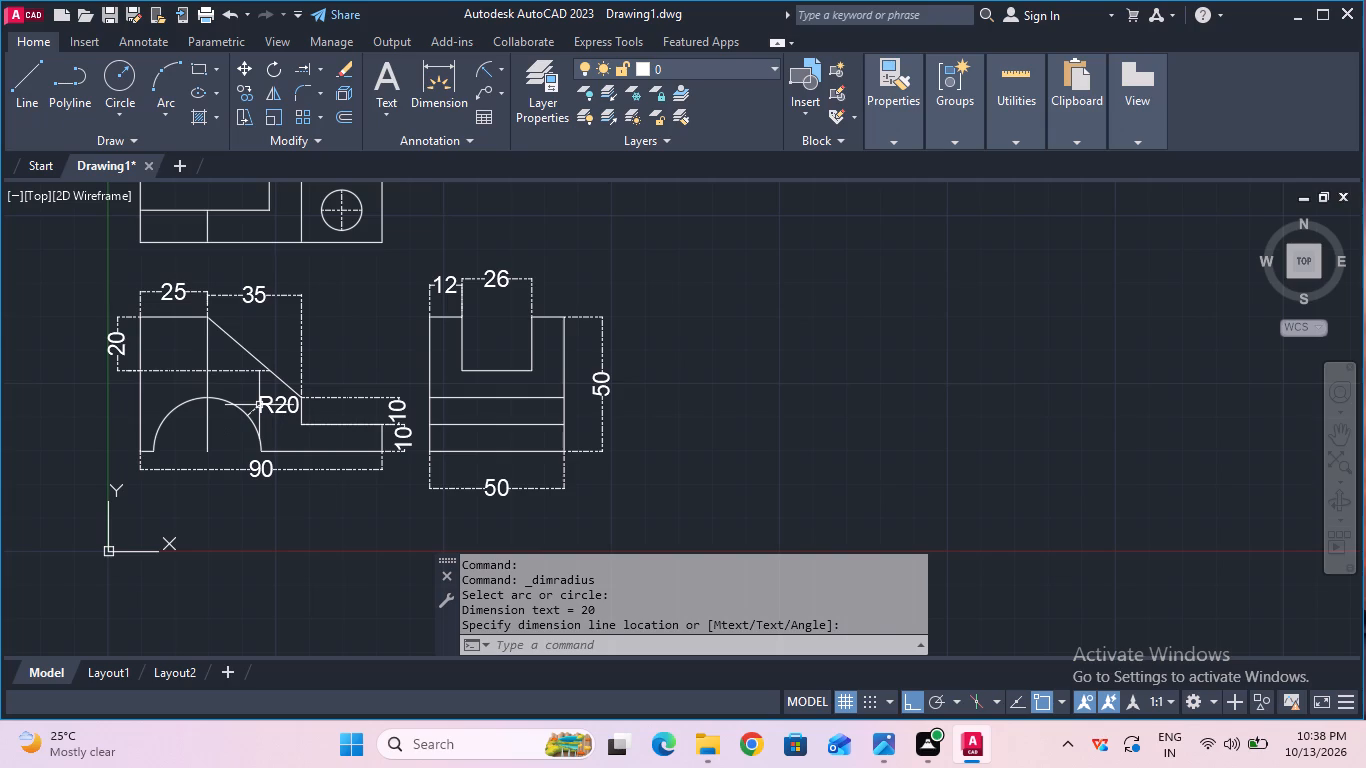
Add a horizontal linear dimension above the top view from the upper hole's vertical centre line to the right edge.
{"action": "middle_click_drag", "start_coordinate": [368, 369], "coordinate": [402, 484]}
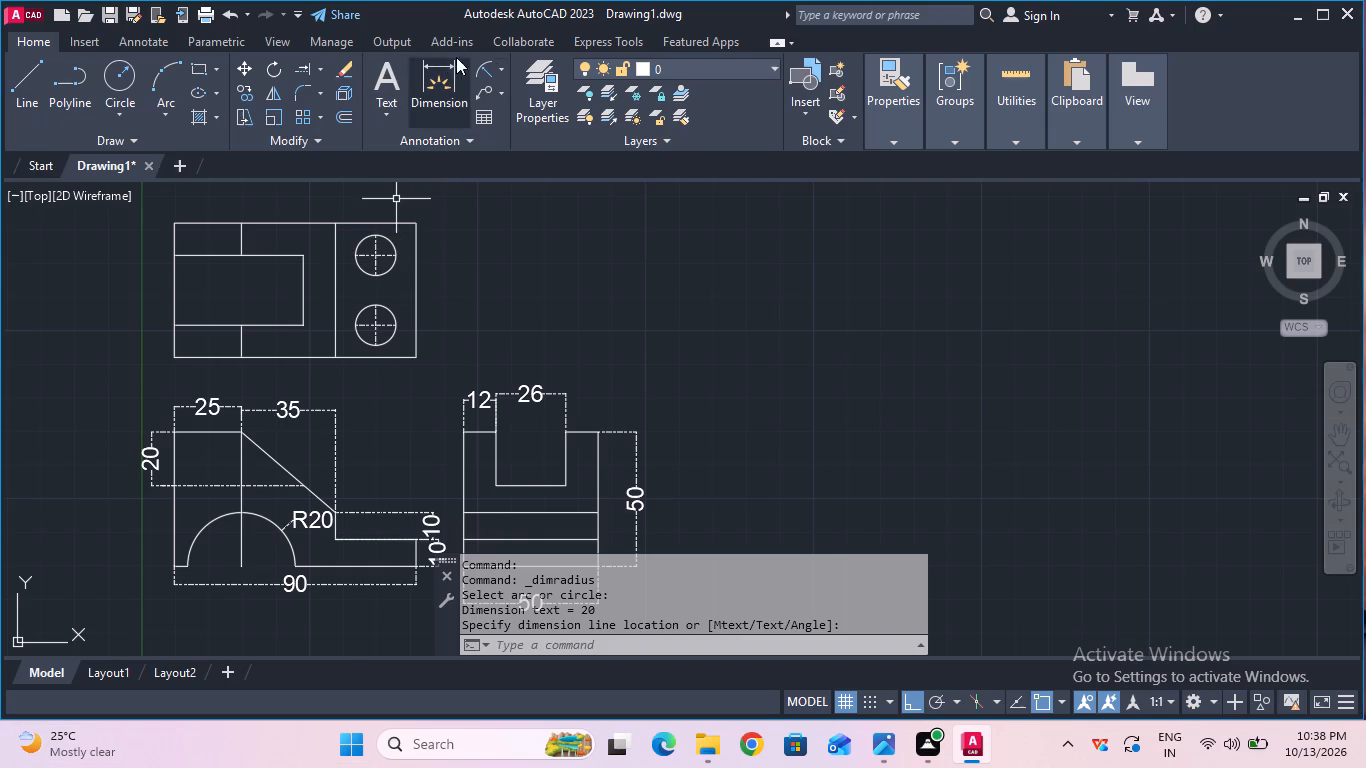
{"action": "left_click", "coordinate": [506, 70]}
{"action": "left_click", "coordinate": [497, 103]}
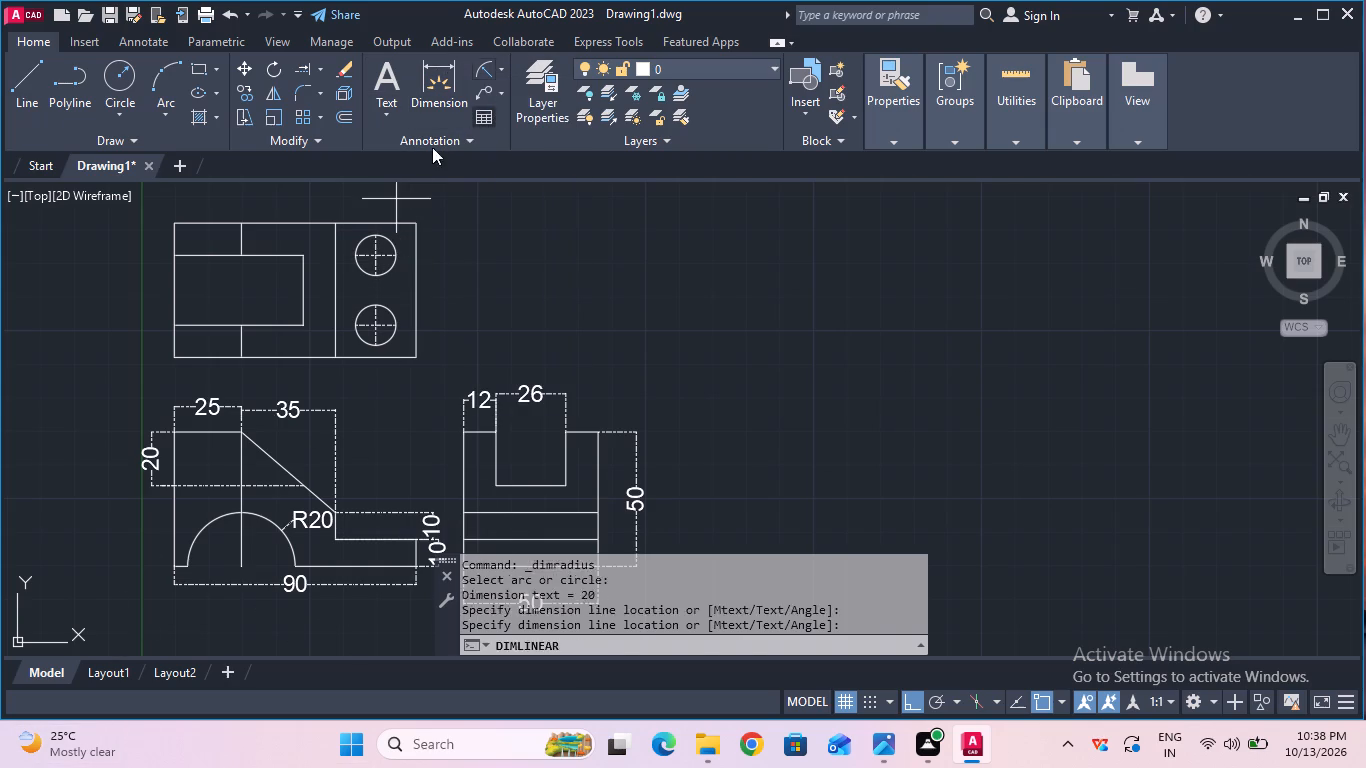
{"action": "left_click", "coordinate": [371, 229]}
{"action": "left_click", "coordinate": [411, 227]}
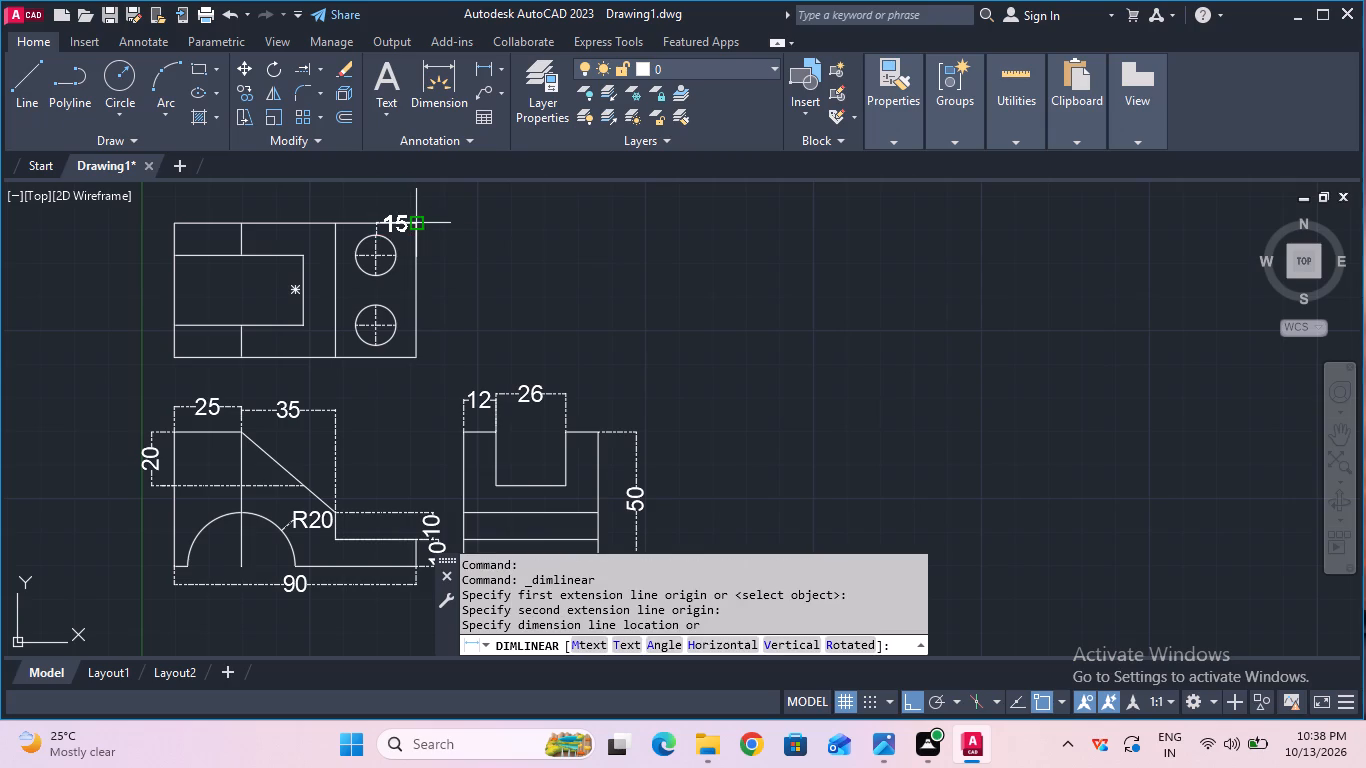
{"action": "left_click", "coordinate": [414, 190]}
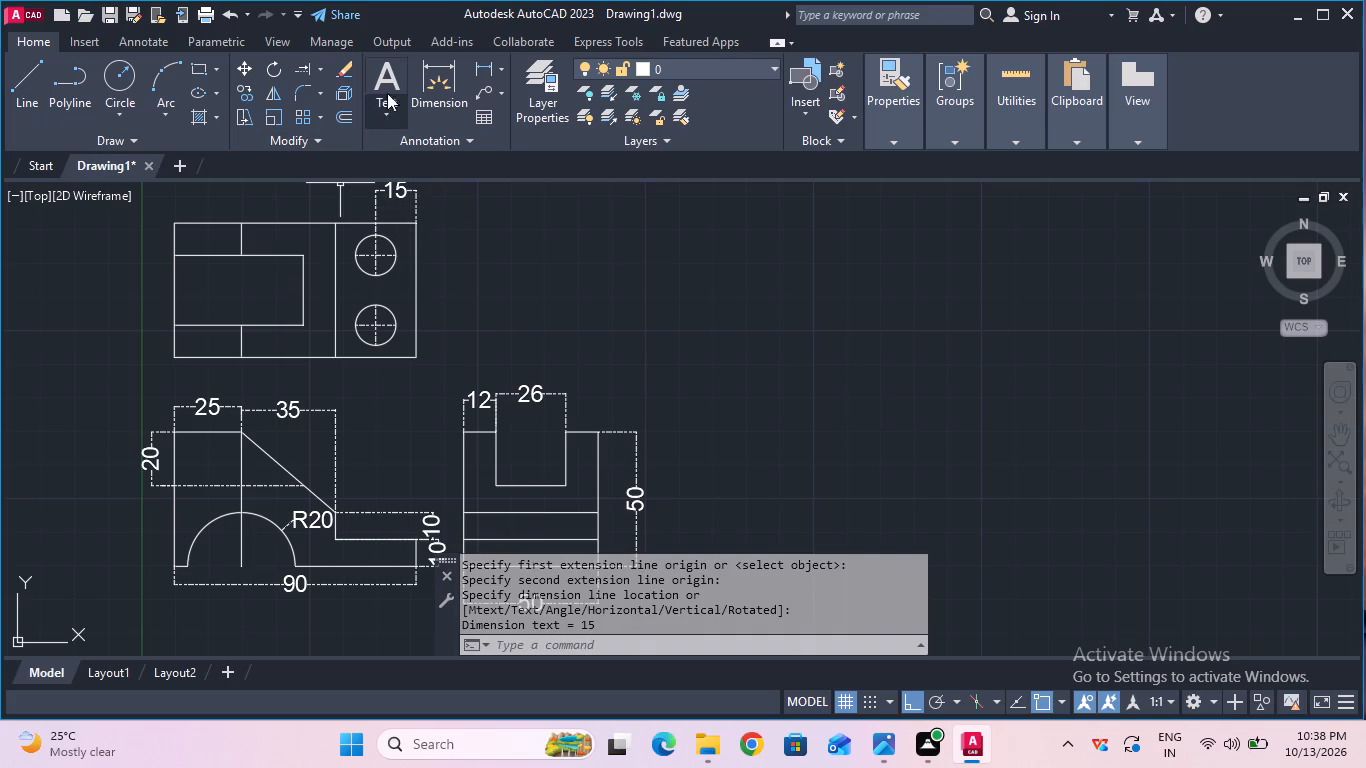
Add a vertical linear dimension right of the top view for the spacing between the two holes' horizontal centre lines.
{"action": "left_click", "coordinate": [475, 70]}
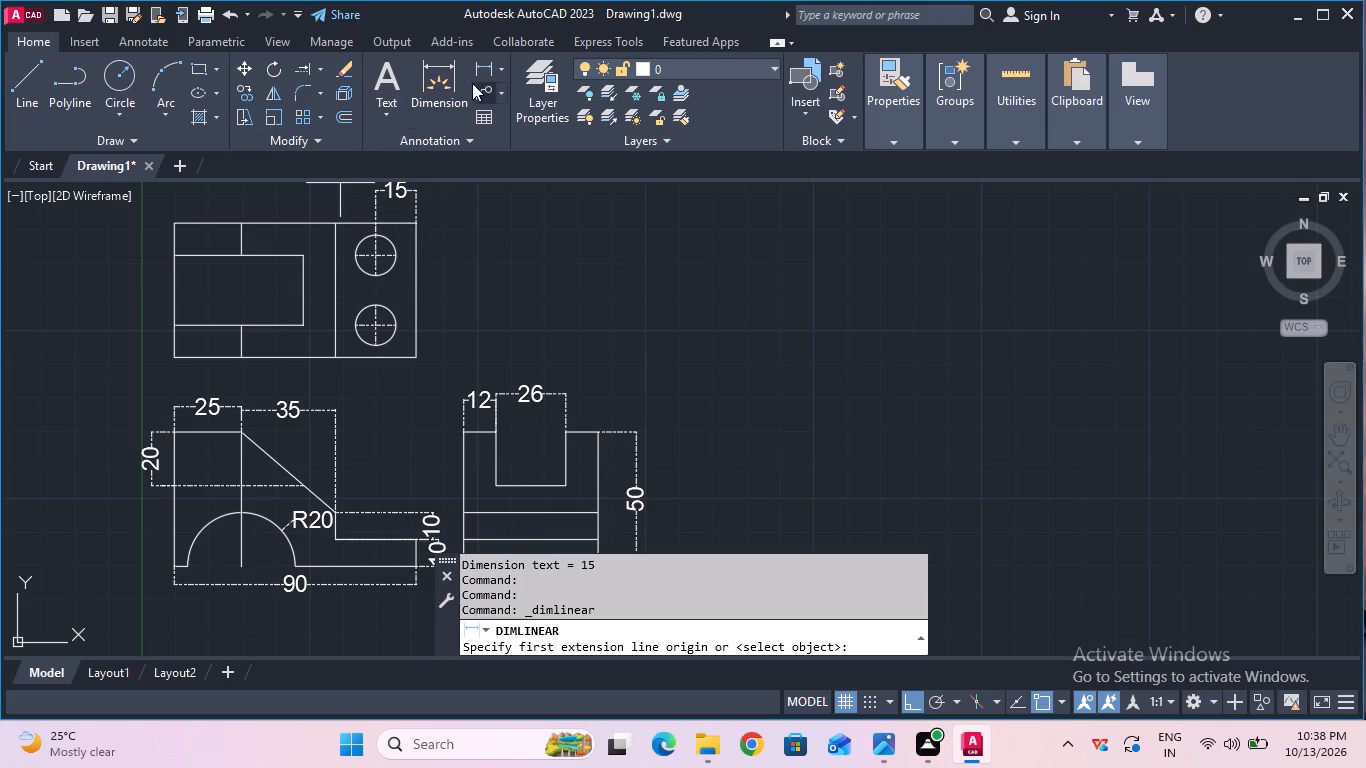
{"action": "left_click", "coordinate": [398, 252]}
{"action": "left_click", "coordinate": [400, 331]}
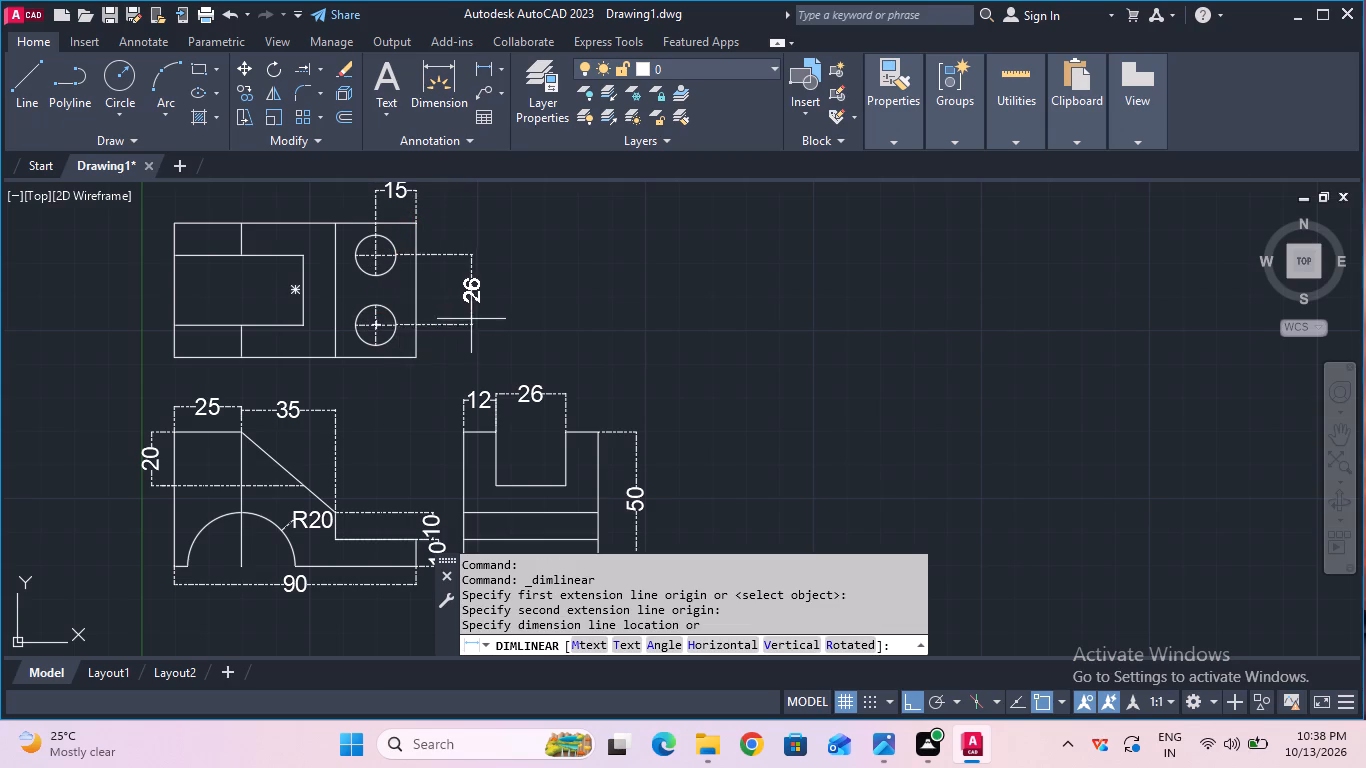
{"action": "left_click", "coordinate": [472, 319]}
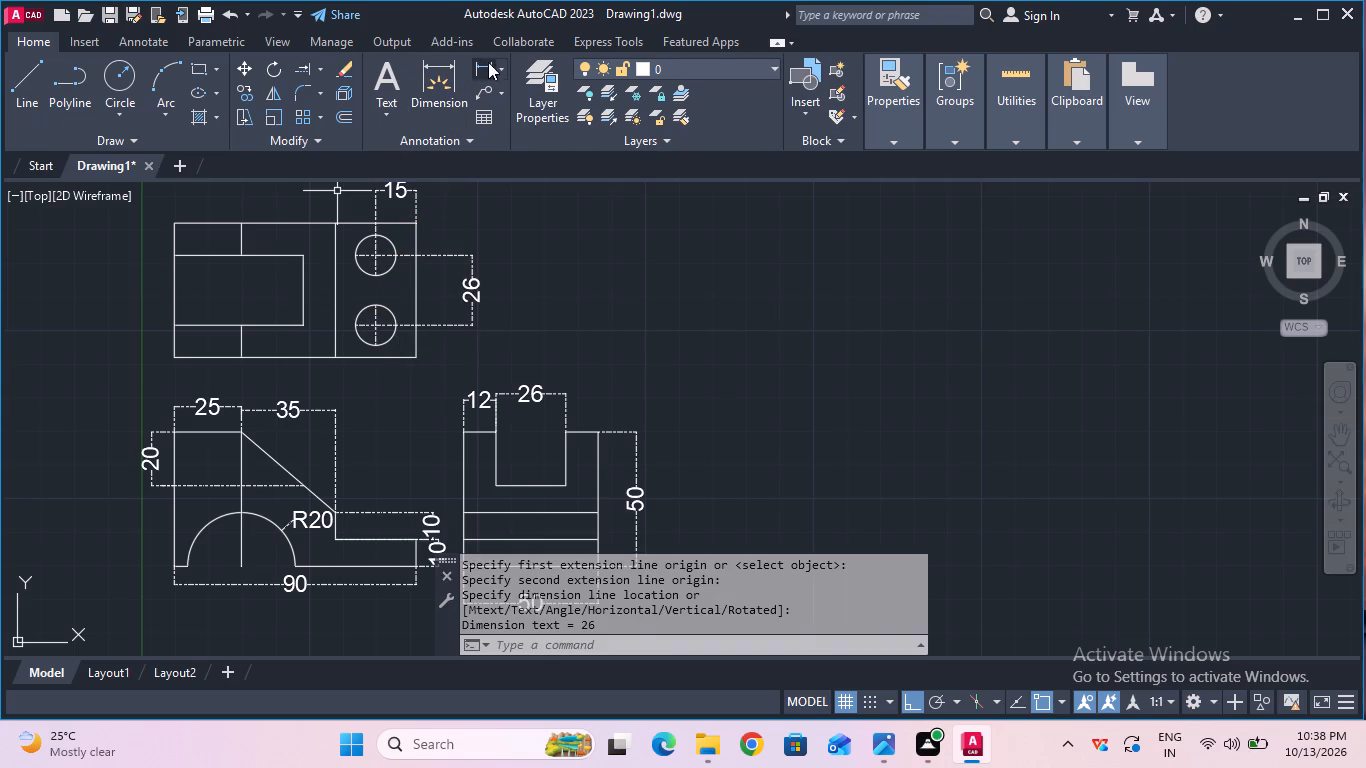
Add a diameter dimension to the upper hole in the top view, placing its text outside the right edge.
{"action": "left_click", "coordinate": [499, 69]}
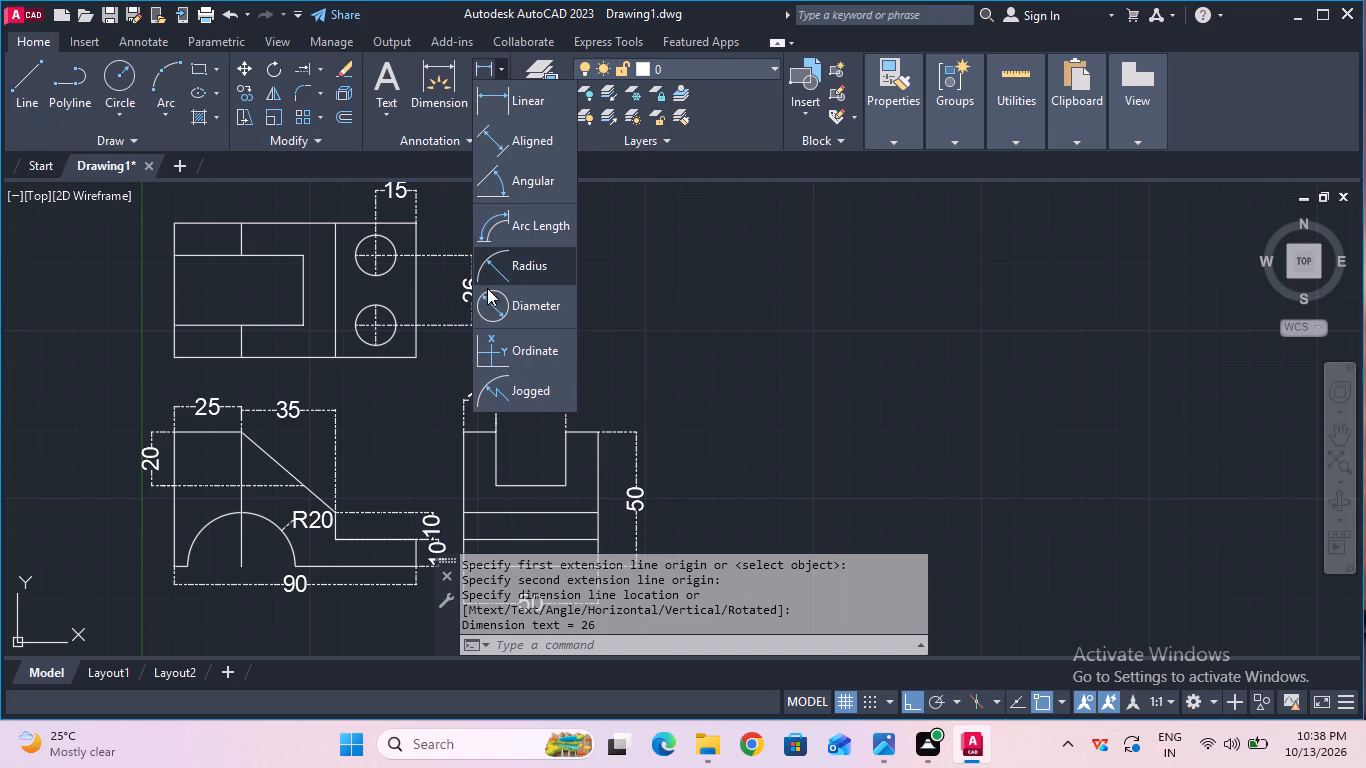
{"action": "left_click", "coordinate": [487, 288]}
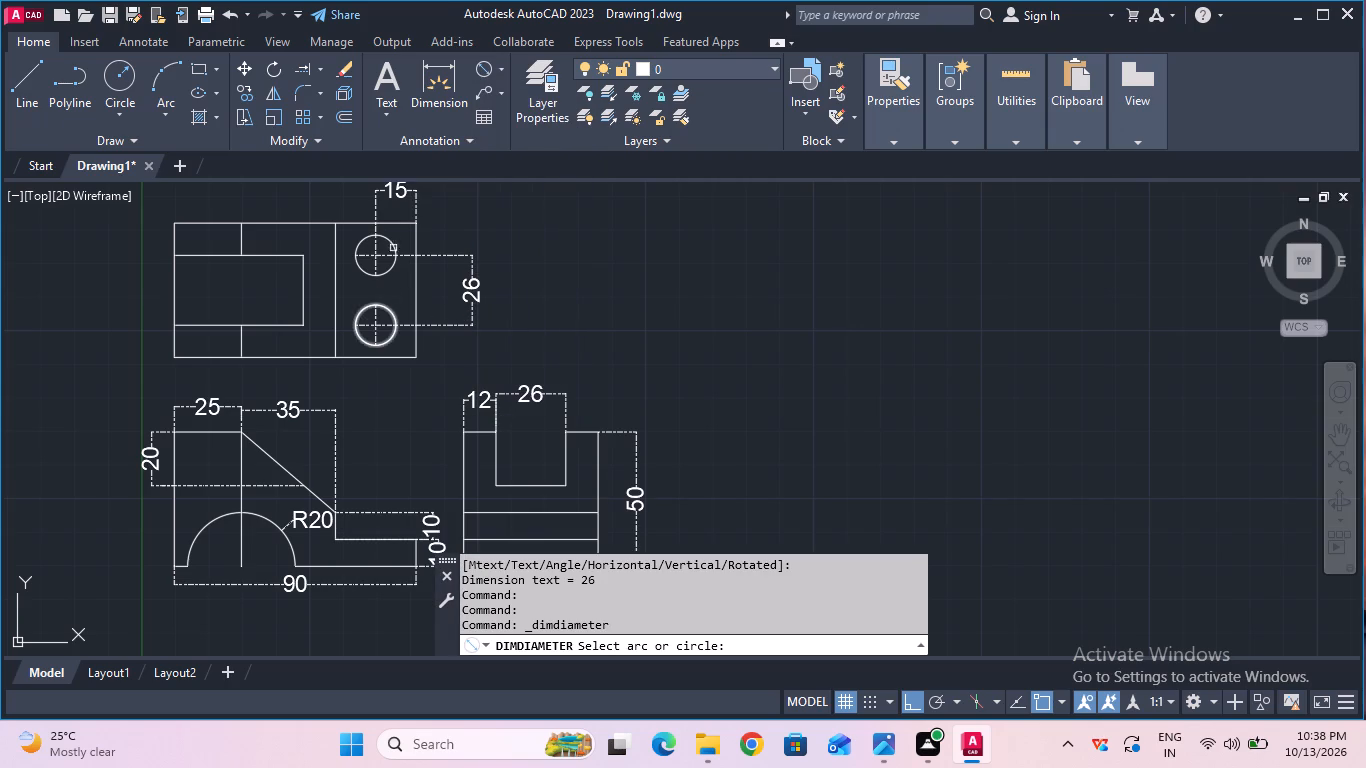
{"action": "left_click", "coordinate": [393, 241]}
{"action": "left_click", "coordinate": [453, 225]}
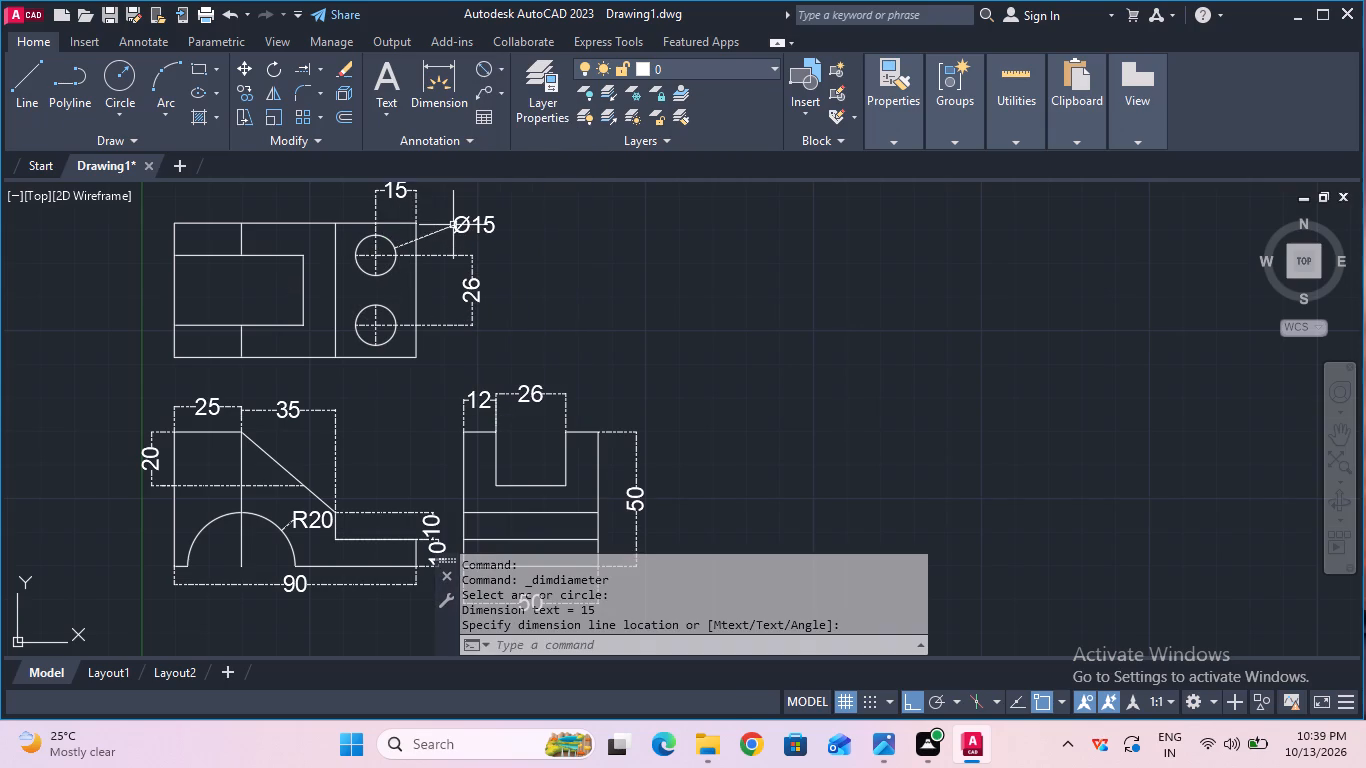
Turn off command log file recording with the LOGFILEOFF command.
{"action": "scroll", "coordinate": [453, 225], "scroll_direction": "down", "scroll_amount": 1}
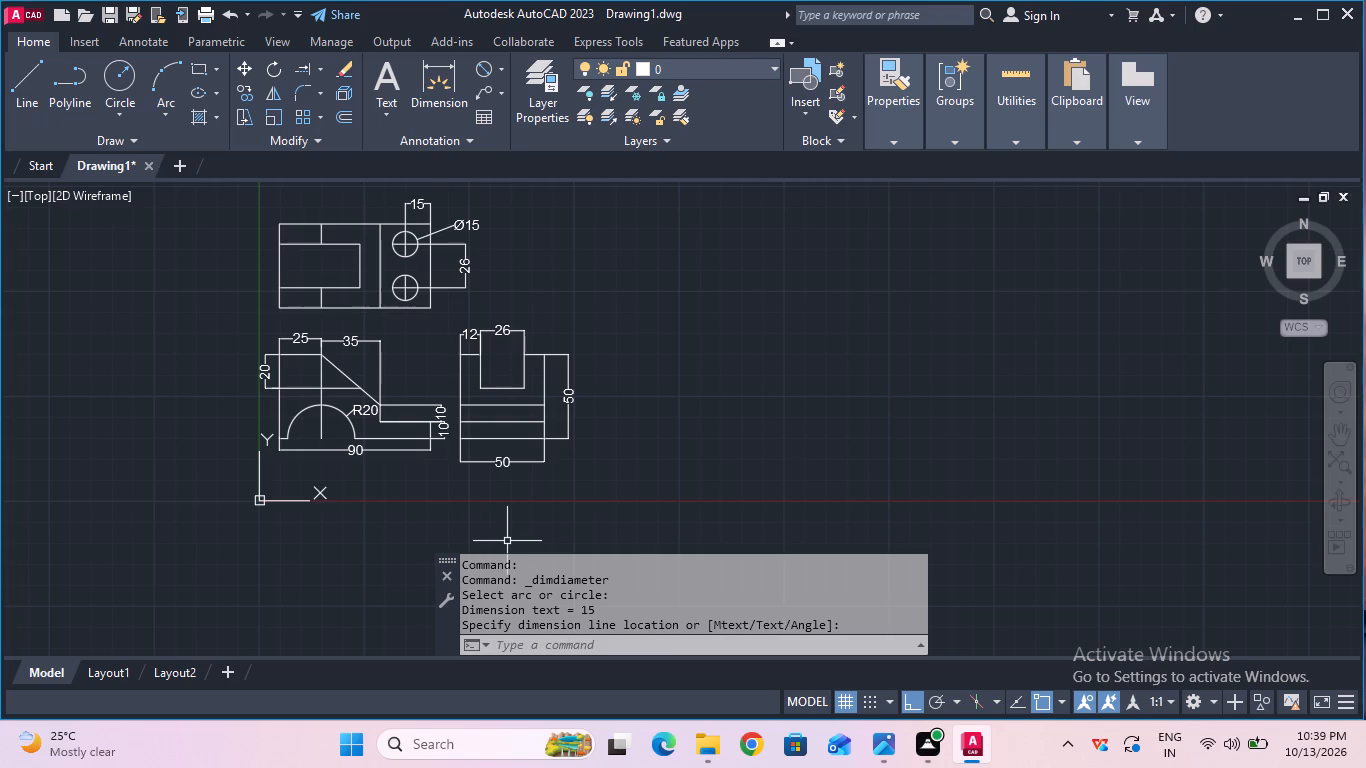
{"action": "scroll", "coordinate": [408, 390], "scroll_direction": "up", "scroll_amount": 1}
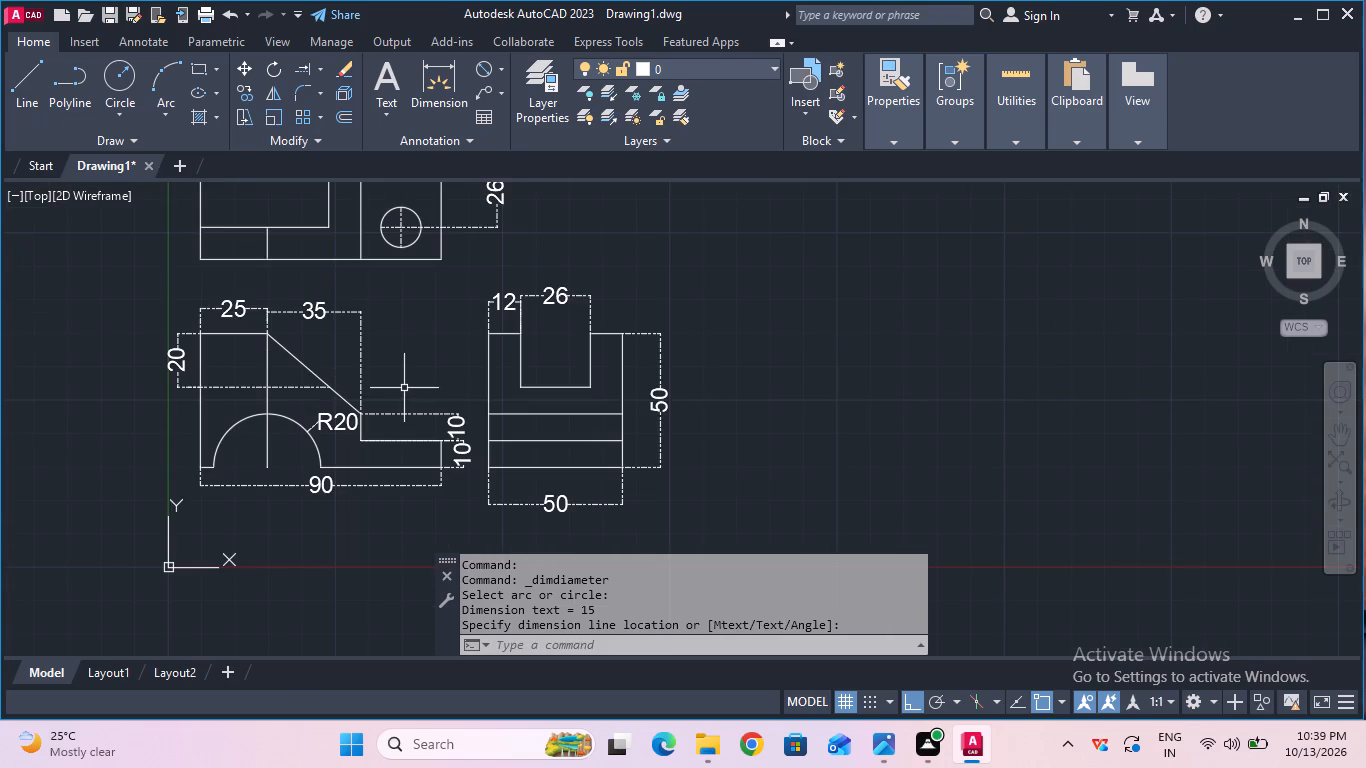
{"action": "left_click", "coordinate": [642, 647]}
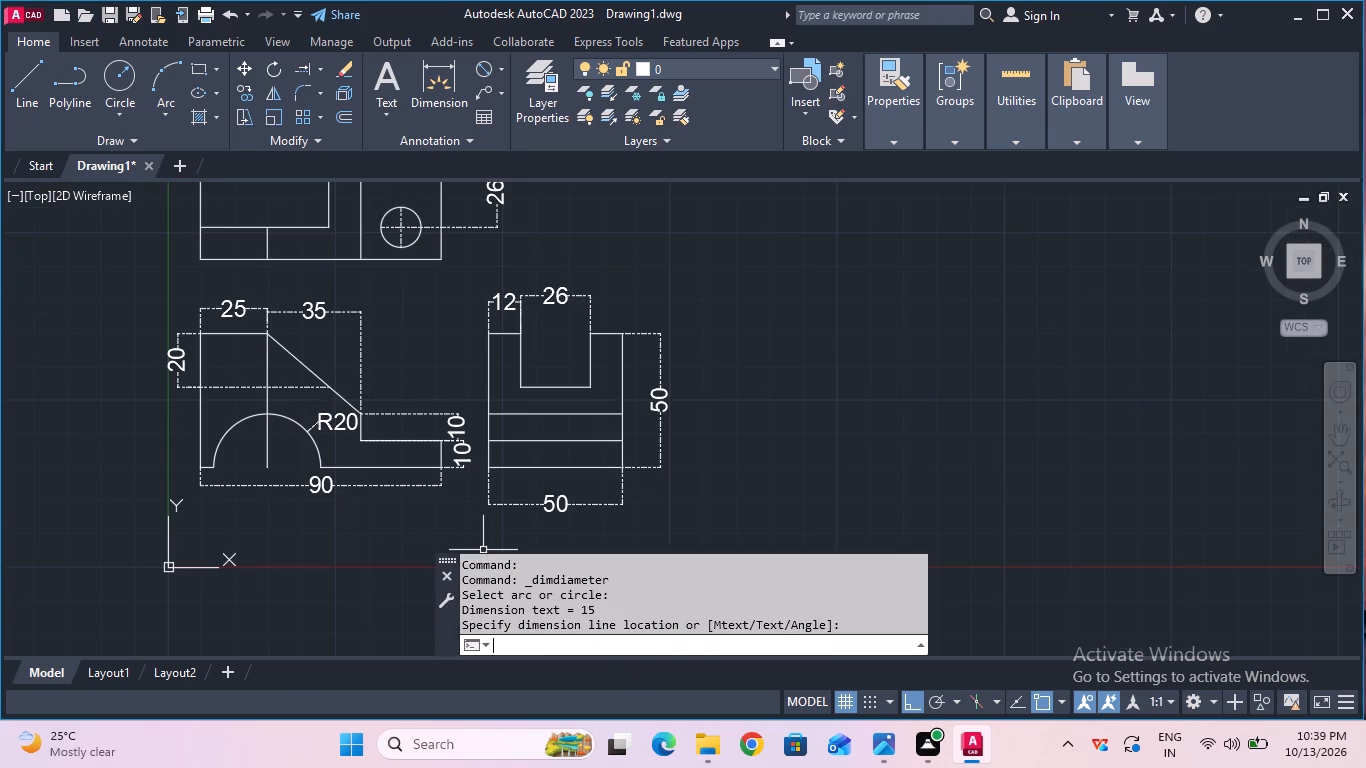
{"action": "type", "text": "log"}
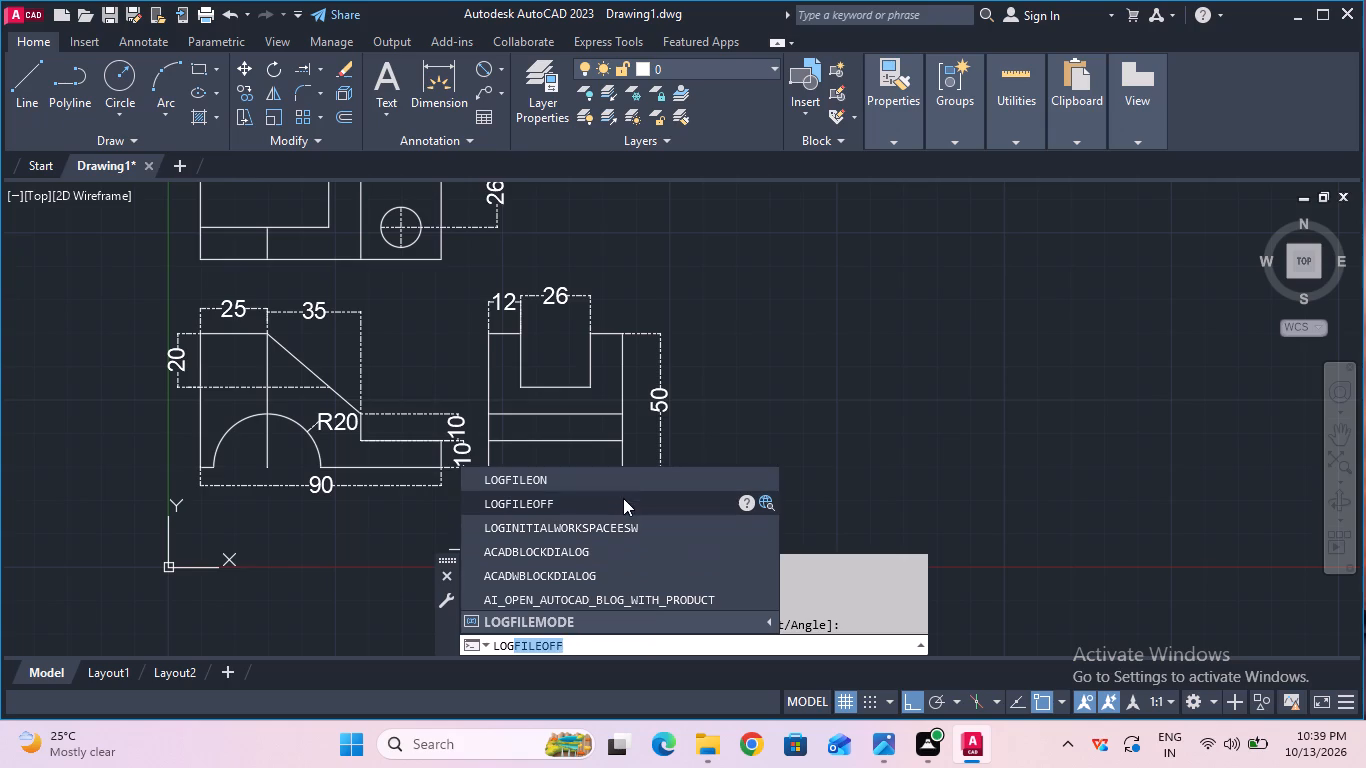
{"action": "left_click", "coordinate": [624, 497]}
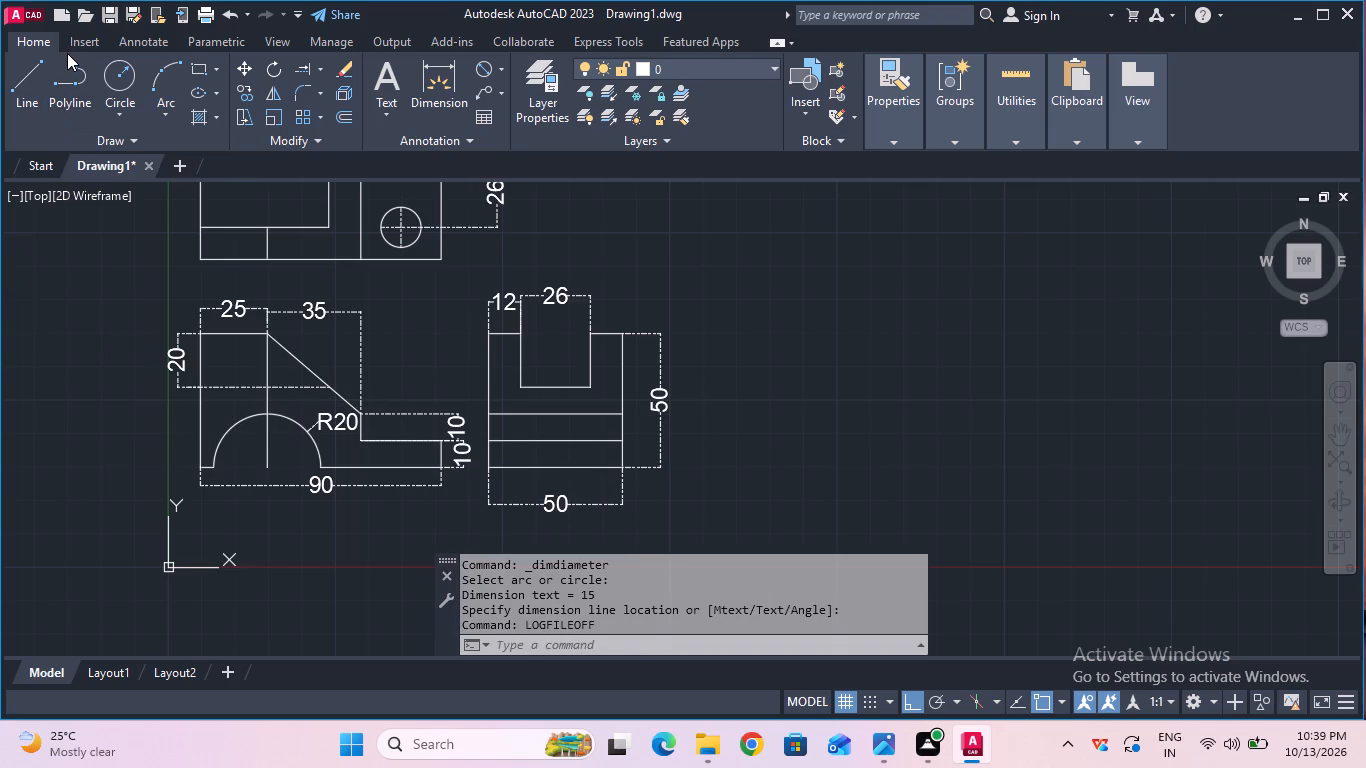
Save the drawing in Documents under the file name Bearing Support Block with an Inclined Rib.
{"action": "left_click", "coordinate": [107, 13]}
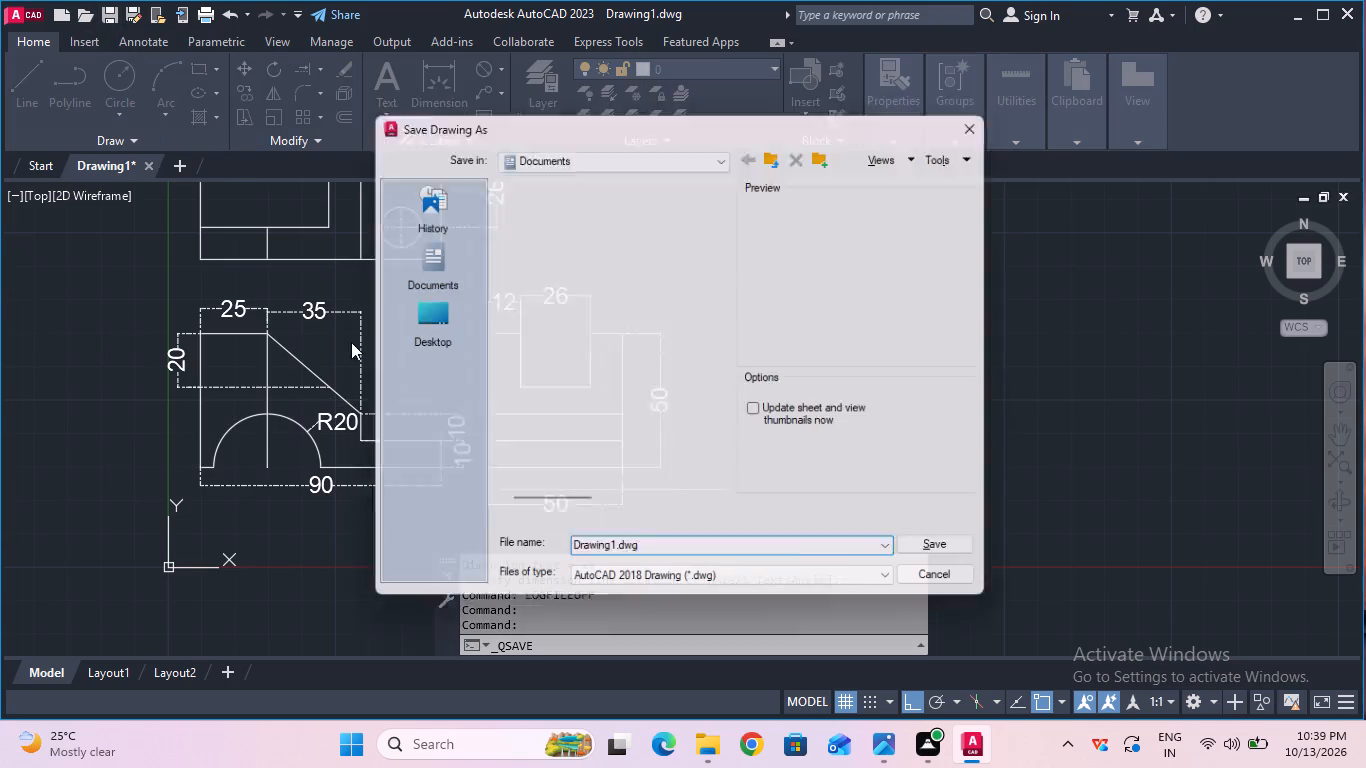
{"action": "key", "text": "BackSpace"}
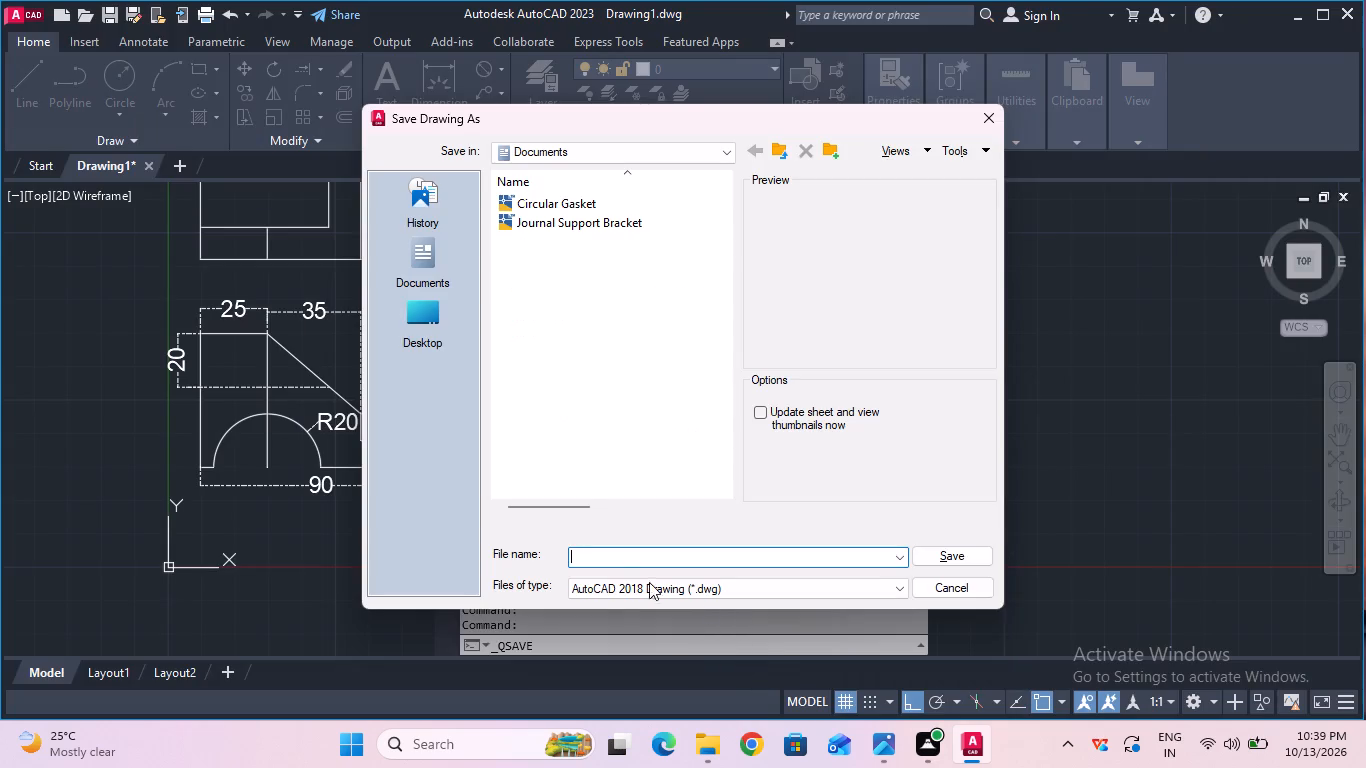
{"action": "left_click", "coordinate": [597, 554]}
{"action": "key", "text": "b"}
{"action": "type", "text": "earinf"}
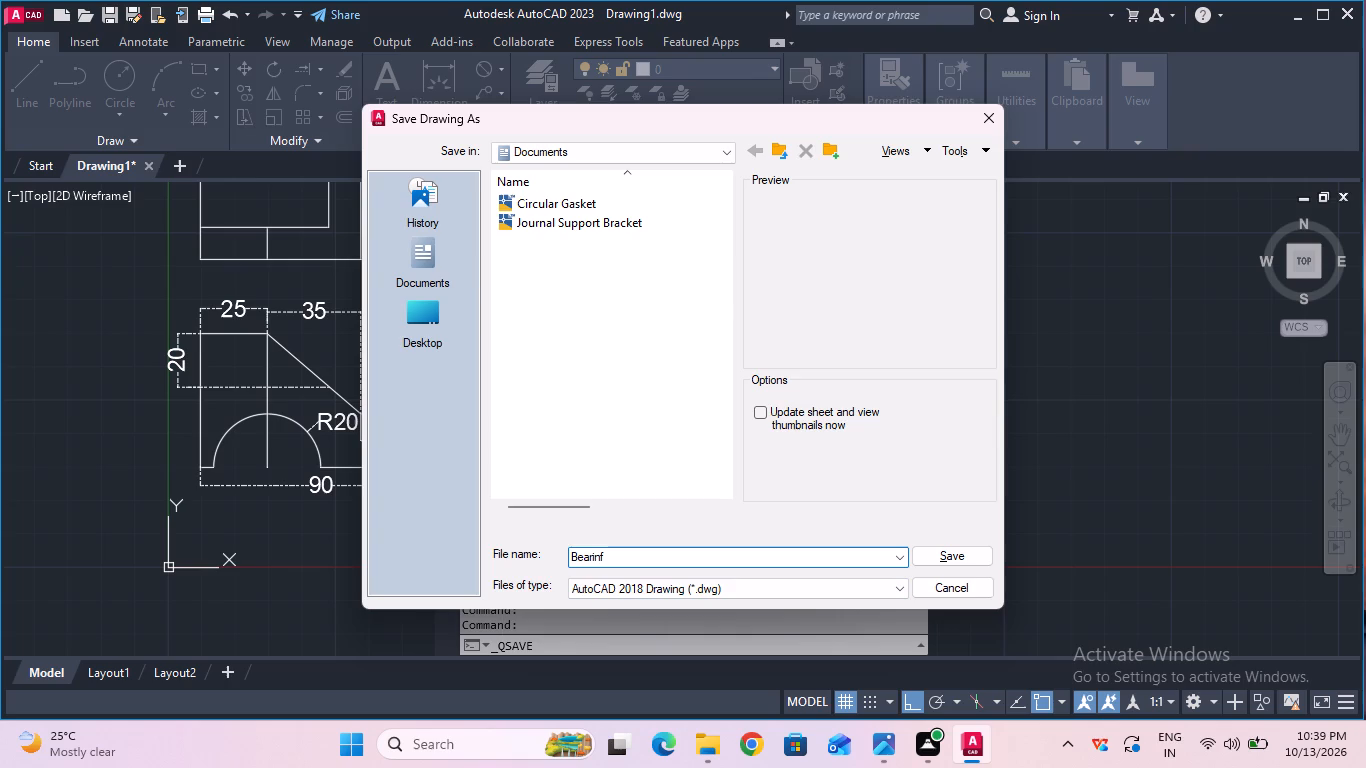
{"action": "key", "text": "BackSpace"}
{"action": "type", "text": "g"}
{"action": "key", "text": "space"}
{"action": "key", "text": "s"}
{"action": "type", "text": "upport"}
{"action": "key", "text": "space"}
{"action": "key", "text": "b"}
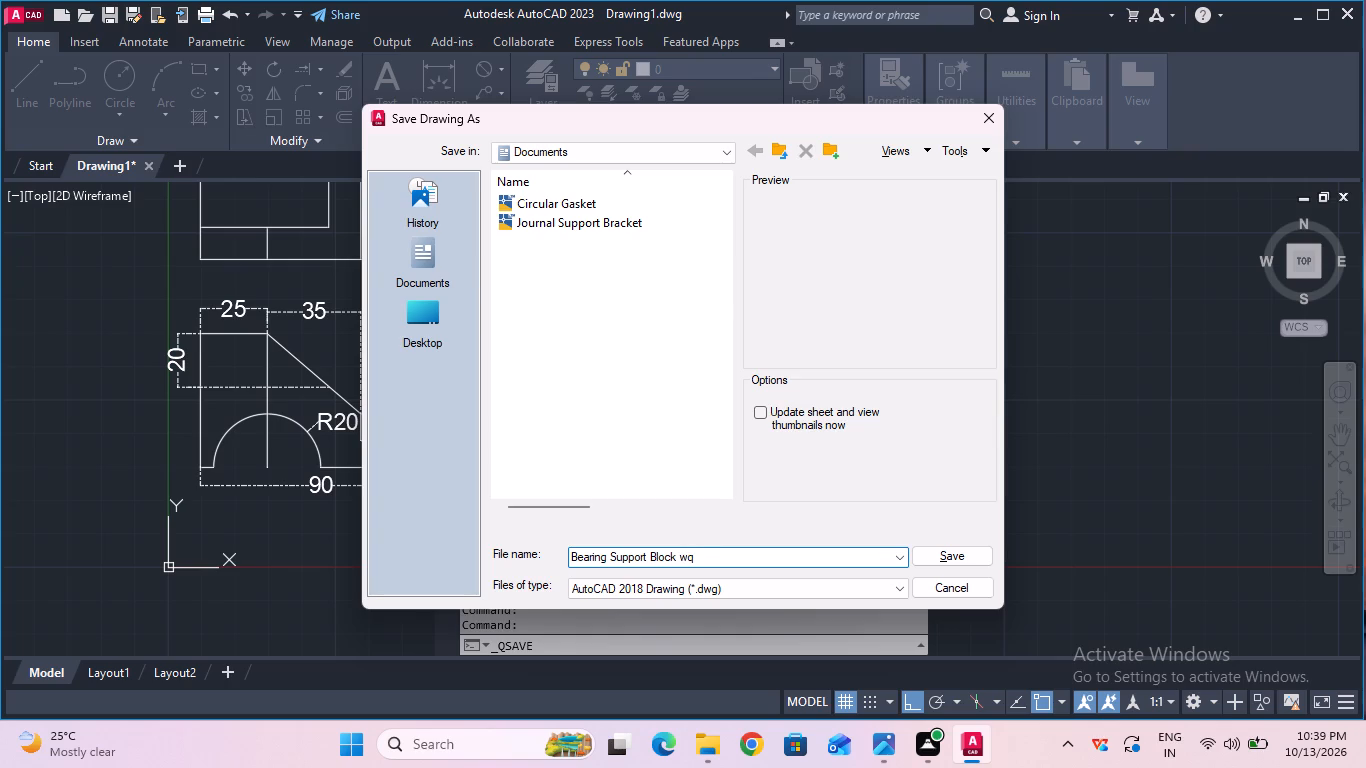
{"action": "key", "text": "BackSpace"}
{"action": "type", "text": "ith an"}
{"action": "key", "text": "space"}
{"action": "type", "text": "nclined"}
{"action": "key", "text": "space"}
{"action": "key", "text": "r"}
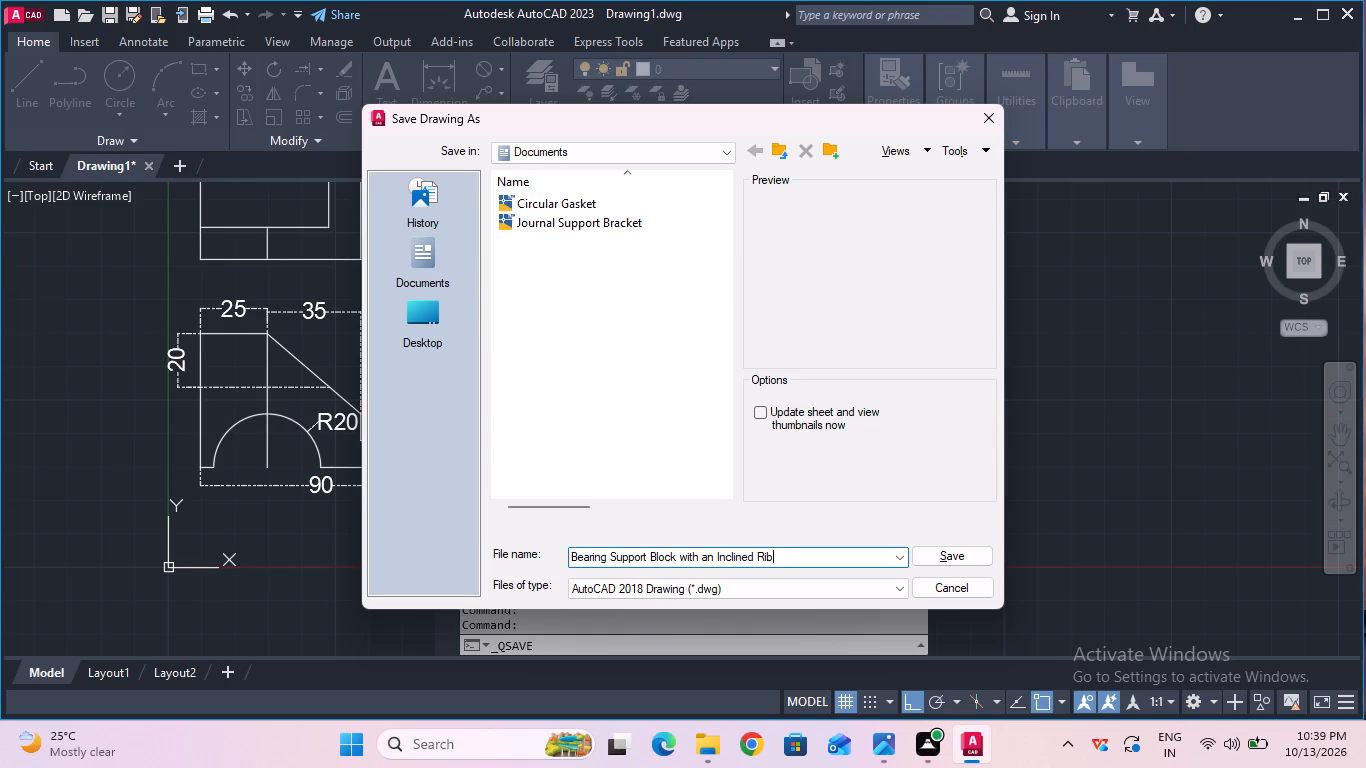
{"action": "left_click", "coordinate": [918, 559]}
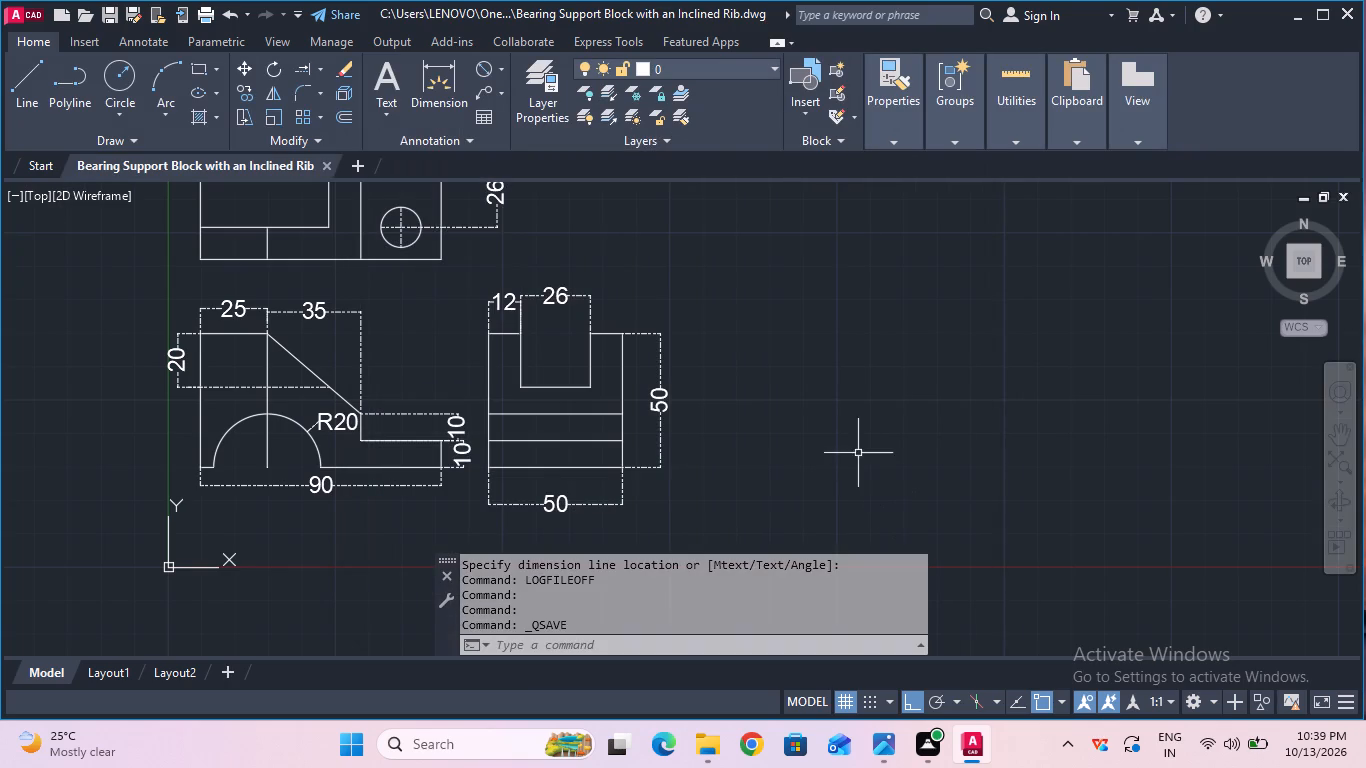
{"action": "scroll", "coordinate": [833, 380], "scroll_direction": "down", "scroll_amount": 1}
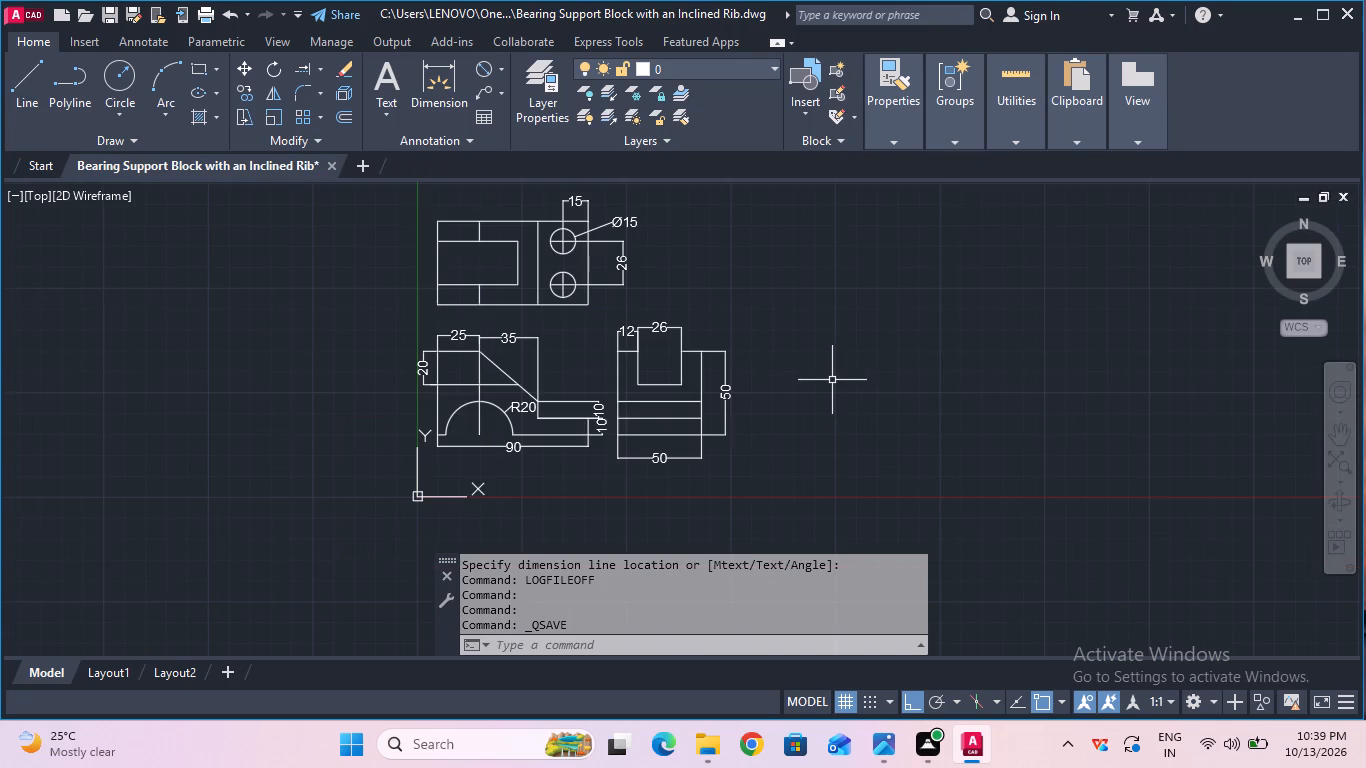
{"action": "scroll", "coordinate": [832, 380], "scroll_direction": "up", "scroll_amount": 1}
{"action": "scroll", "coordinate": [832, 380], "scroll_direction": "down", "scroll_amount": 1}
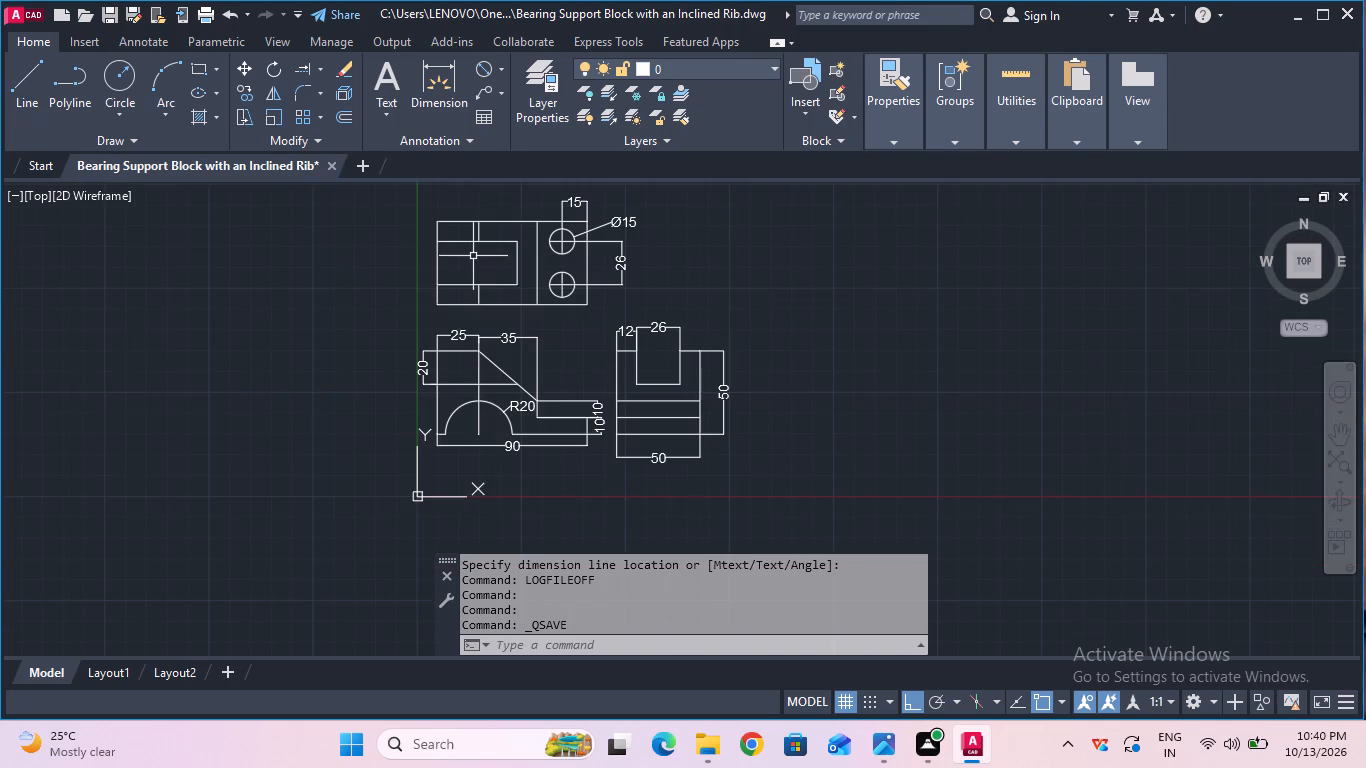
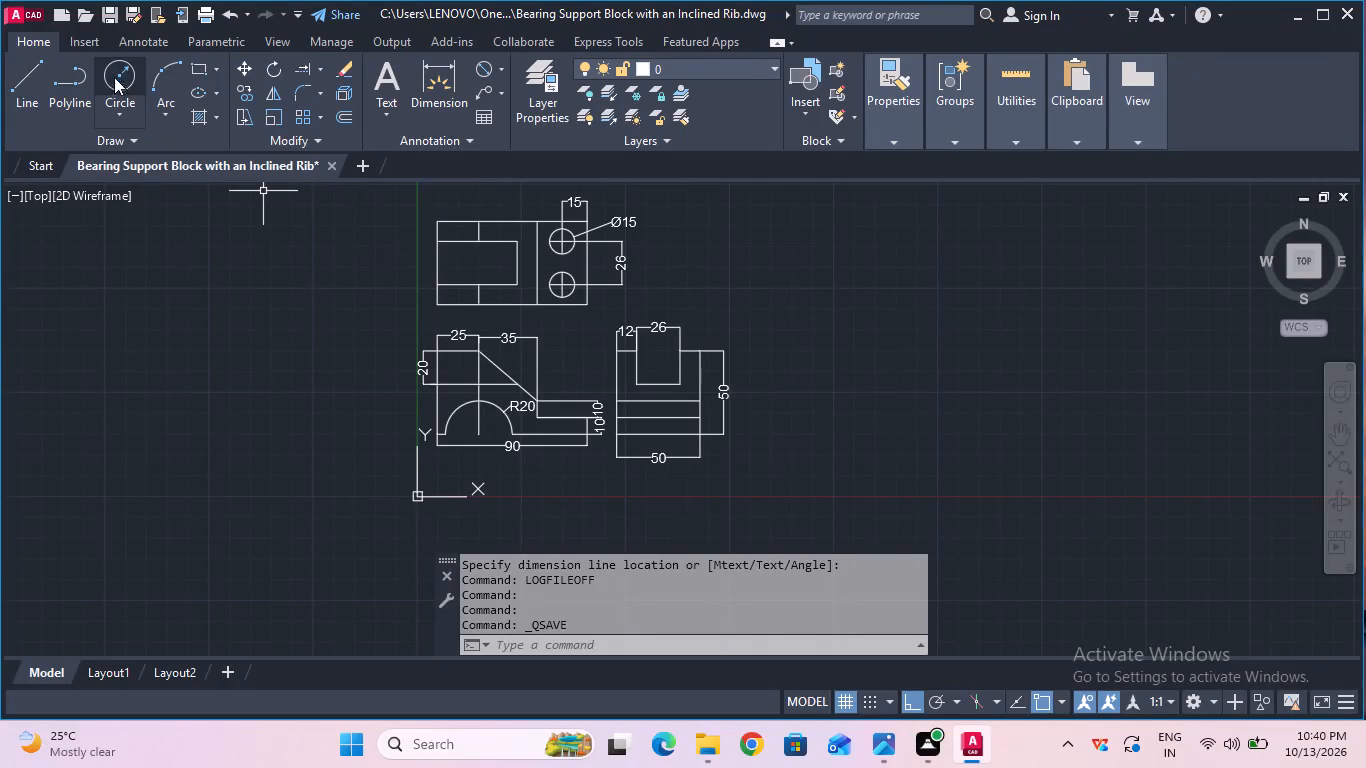
Save the drawing again under its existing file name.
{"action": "left_click", "coordinate": [107, 18]}
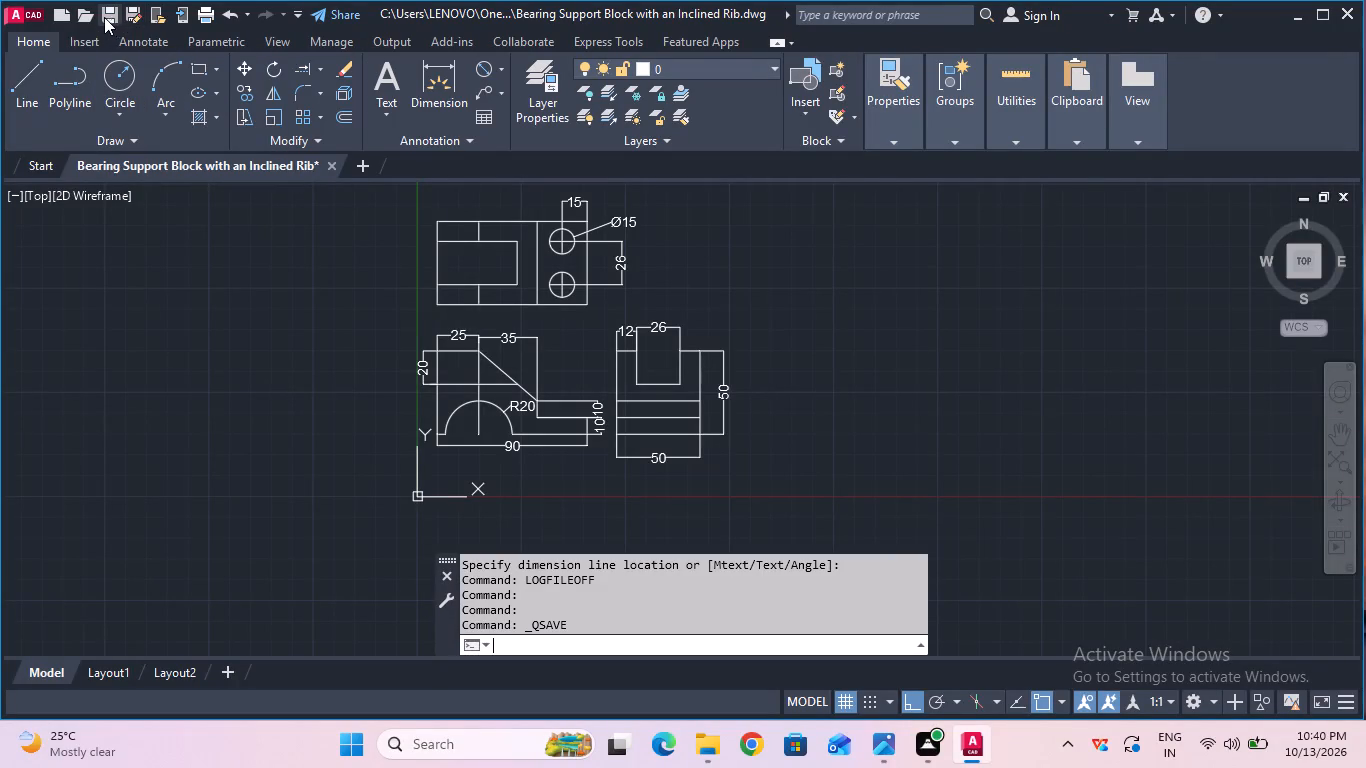
Start a plot of the model with ISO A4 (297.00 x 210.00 MM) paper and the plot centred.
{"action": "left_click", "coordinate": [203, 11]}
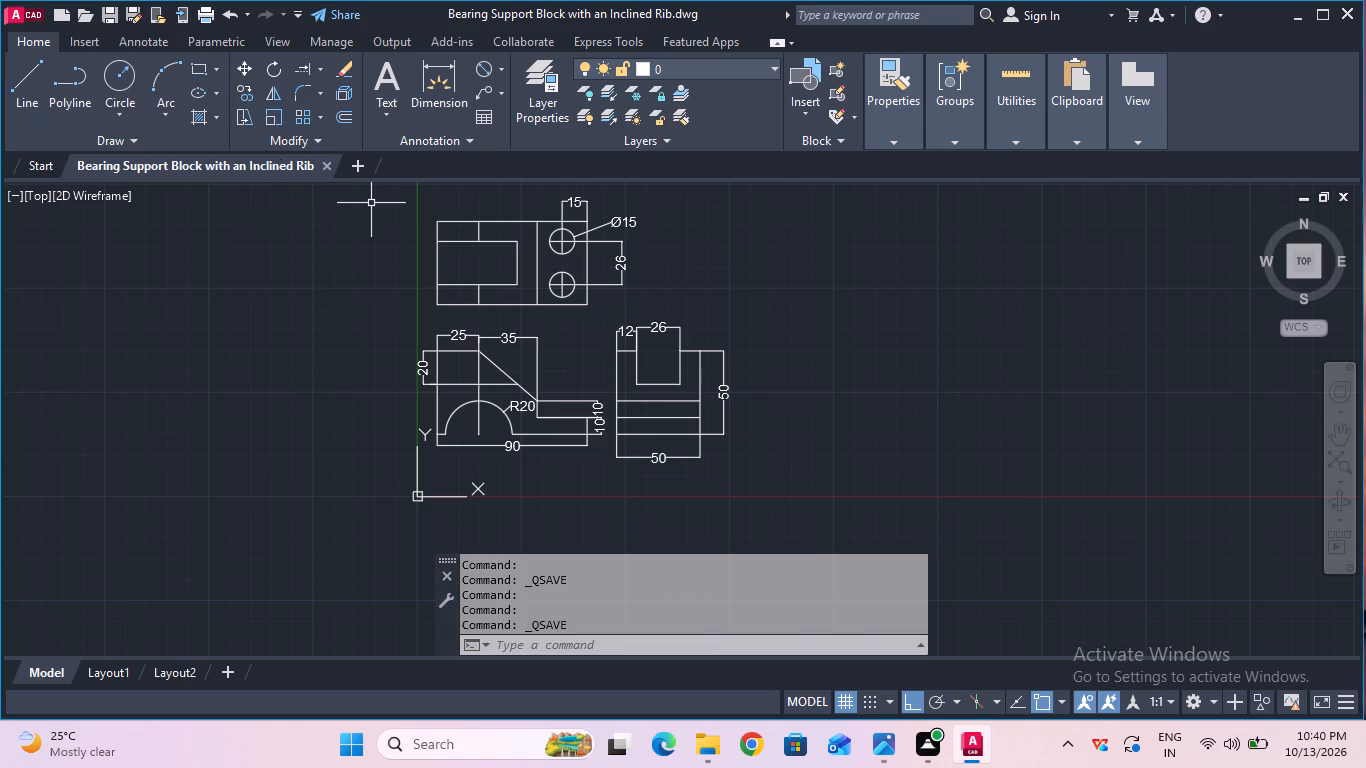
{"action": "left_click", "coordinate": [201, 15]}
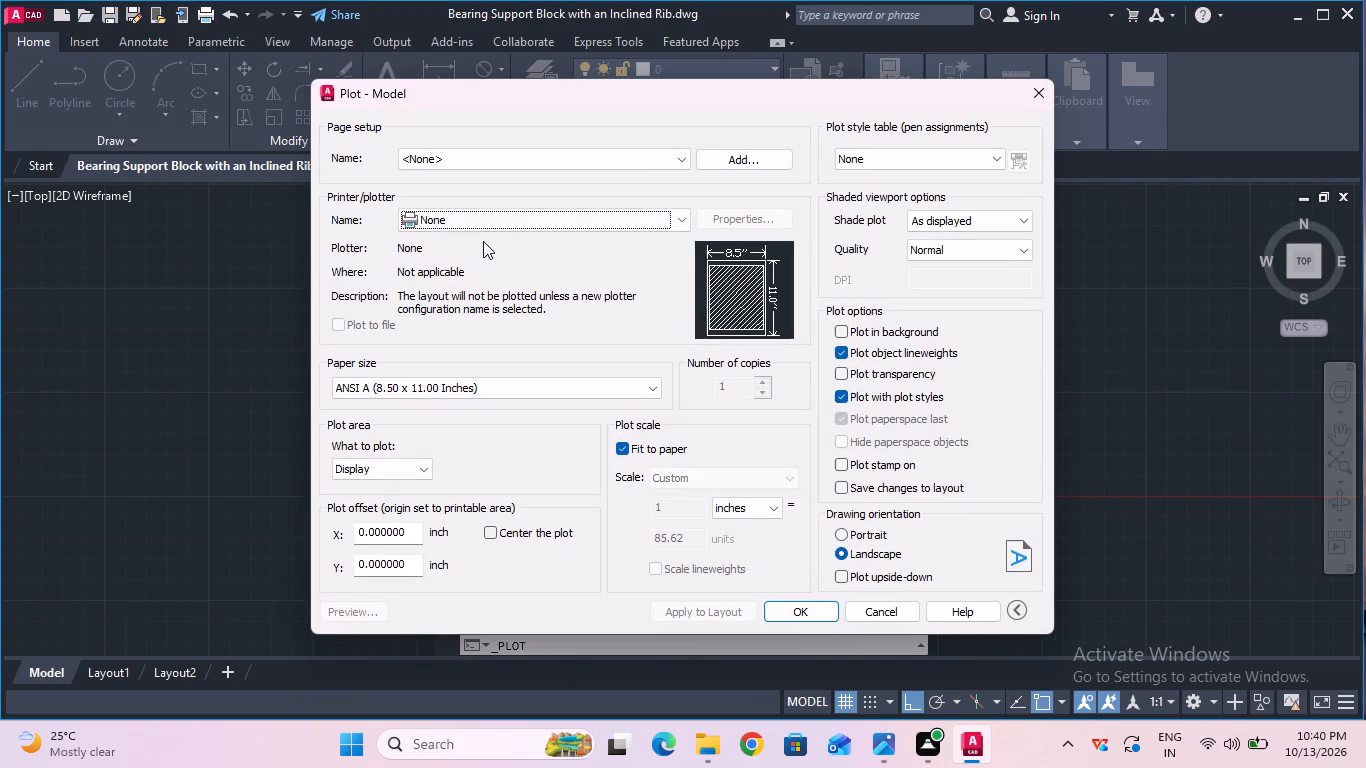
{"action": "left_click", "coordinate": [471, 388]}
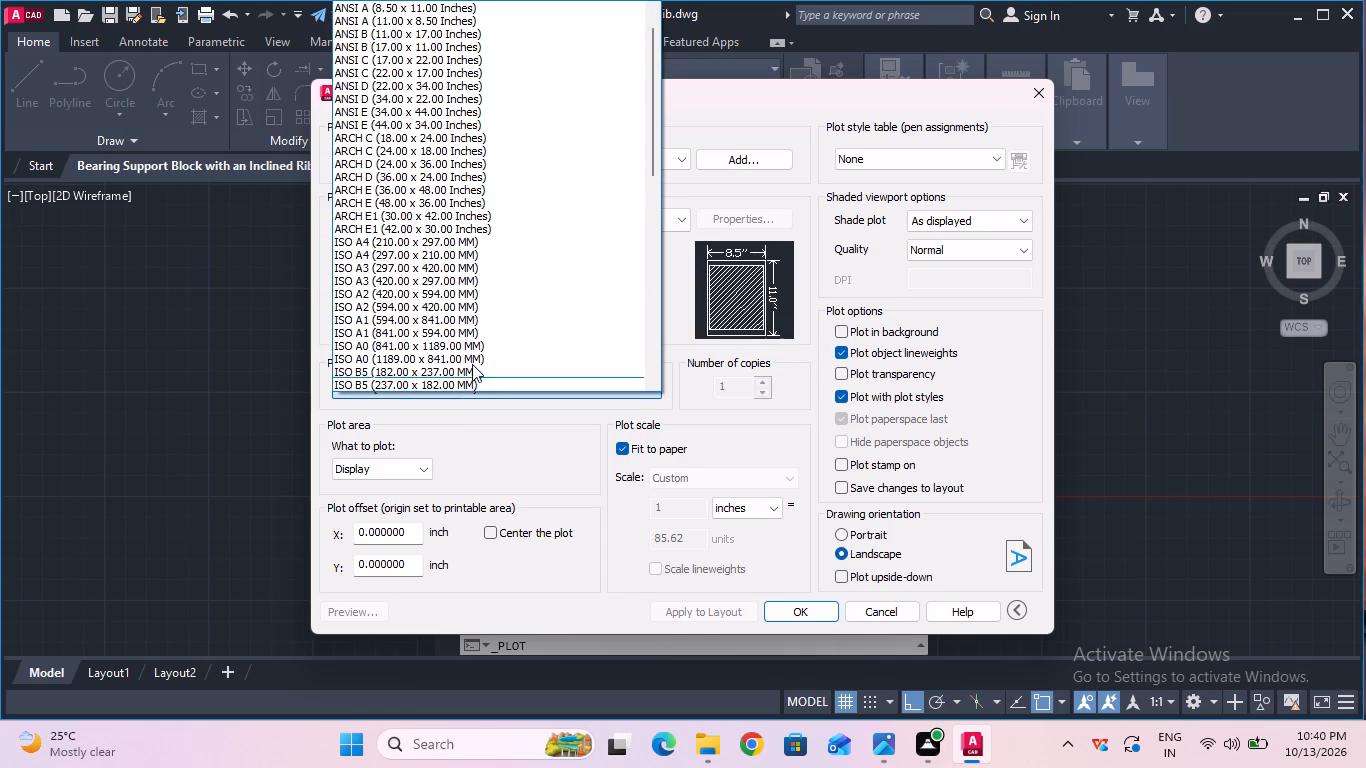
{"action": "left_click", "coordinate": [478, 252]}
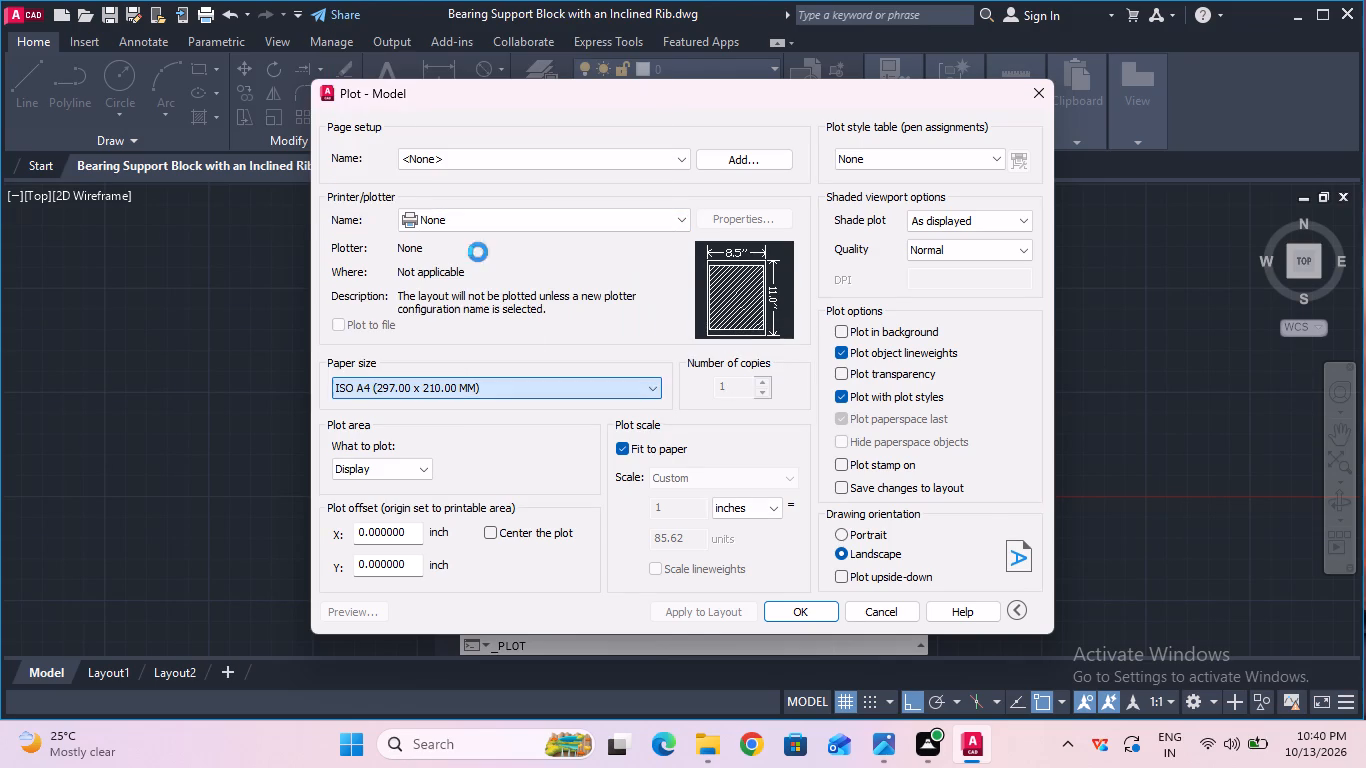
{"action": "left_click", "coordinate": [418, 464]}
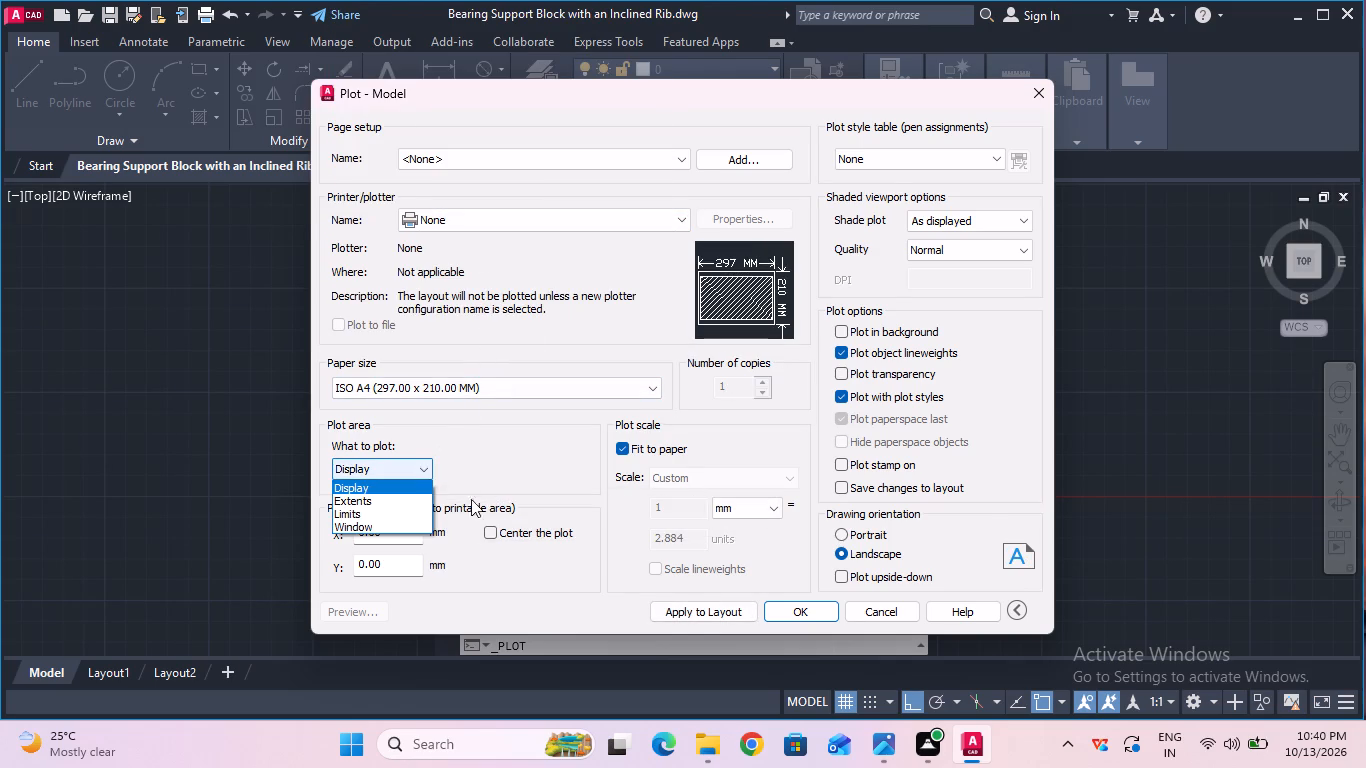
{"action": "left_click", "coordinate": [482, 532]}
{"action": "left_click", "coordinate": [491, 534]}
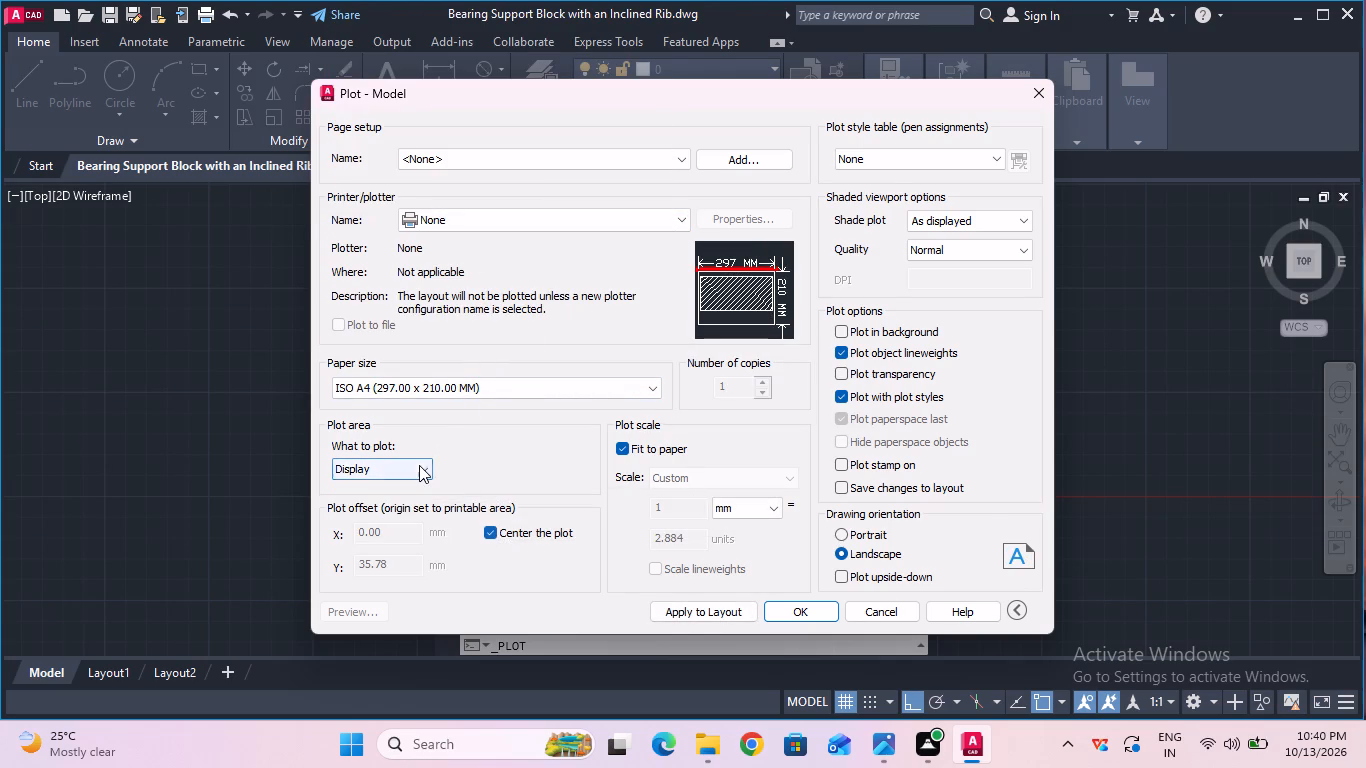
Set the plot area to a window enclosing all three dimensioned views.
{"action": "left_click", "coordinate": [419, 465]}
{"action": "left_click", "coordinate": [408, 524]}
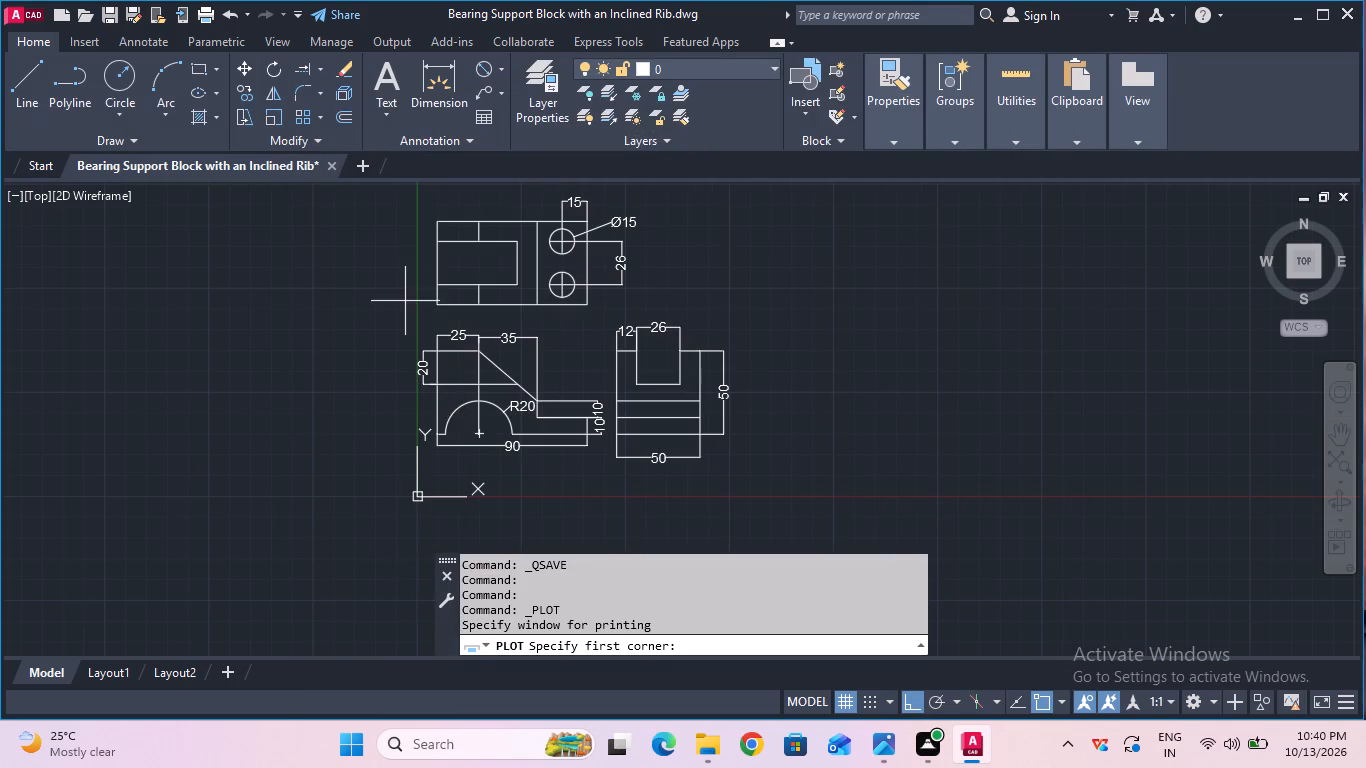
{"action": "left_click", "coordinate": [380, 187]}
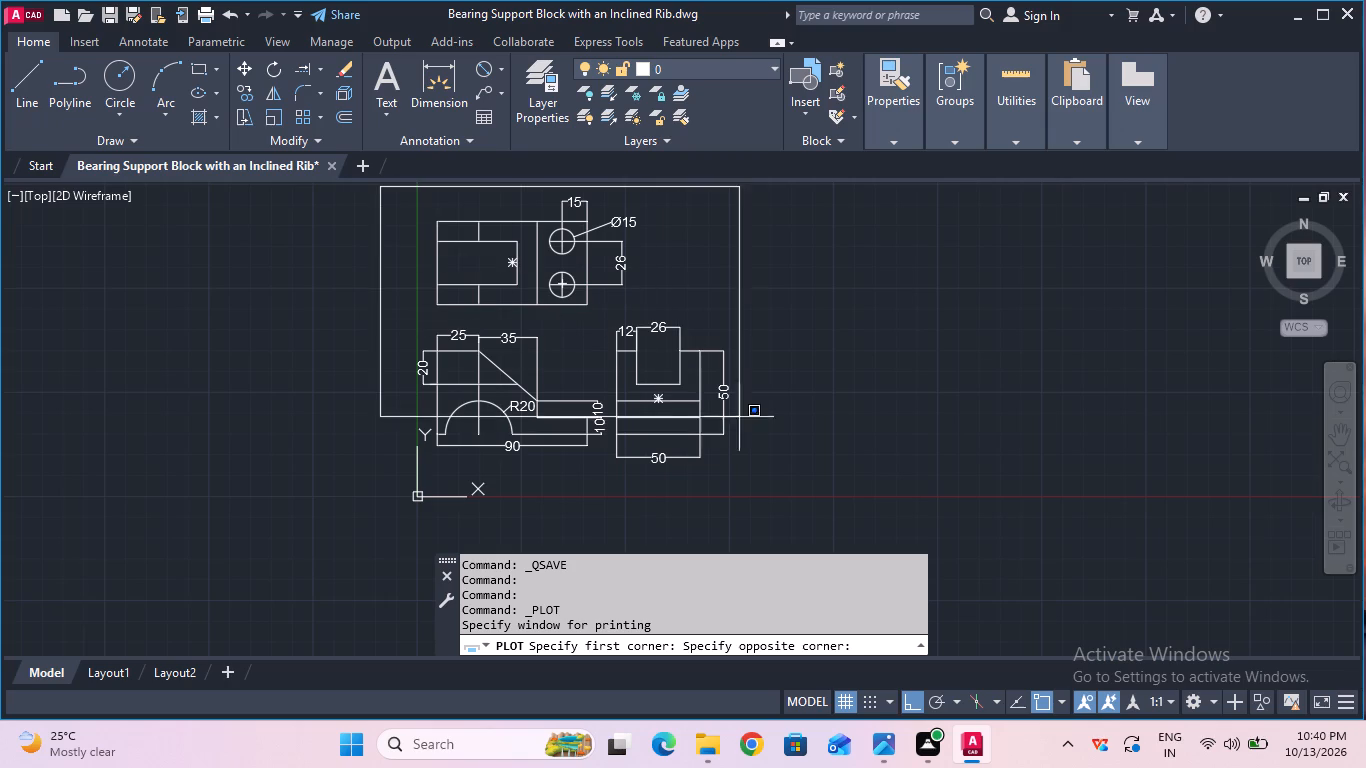
{"action": "left_click", "coordinate": [779, 470]}
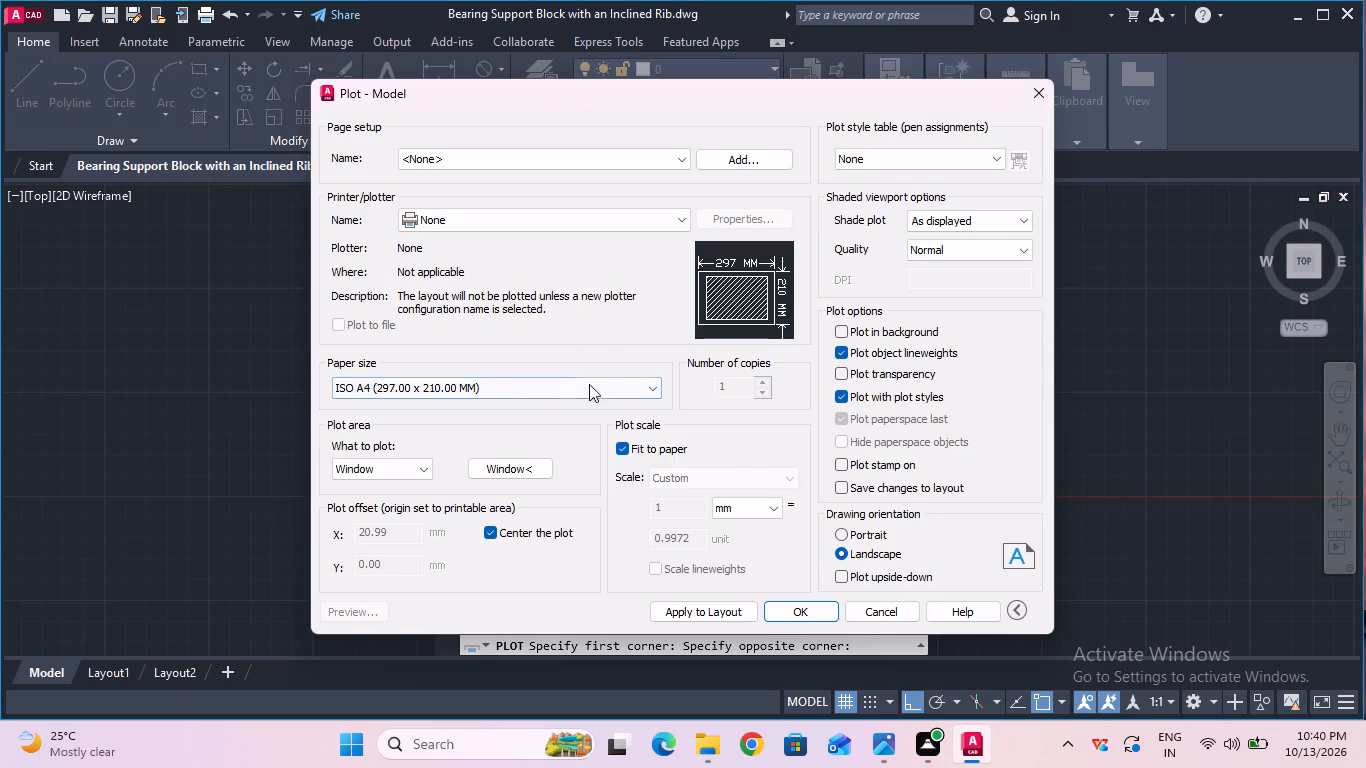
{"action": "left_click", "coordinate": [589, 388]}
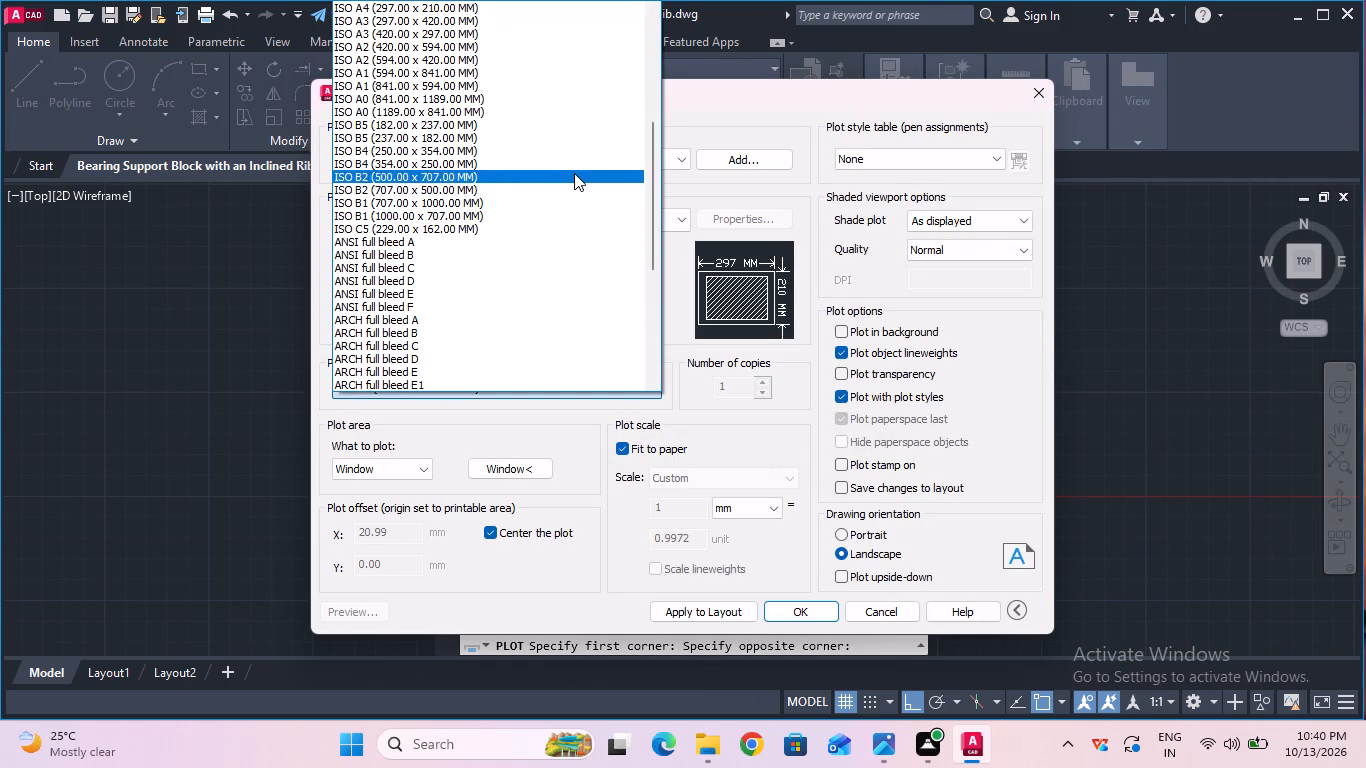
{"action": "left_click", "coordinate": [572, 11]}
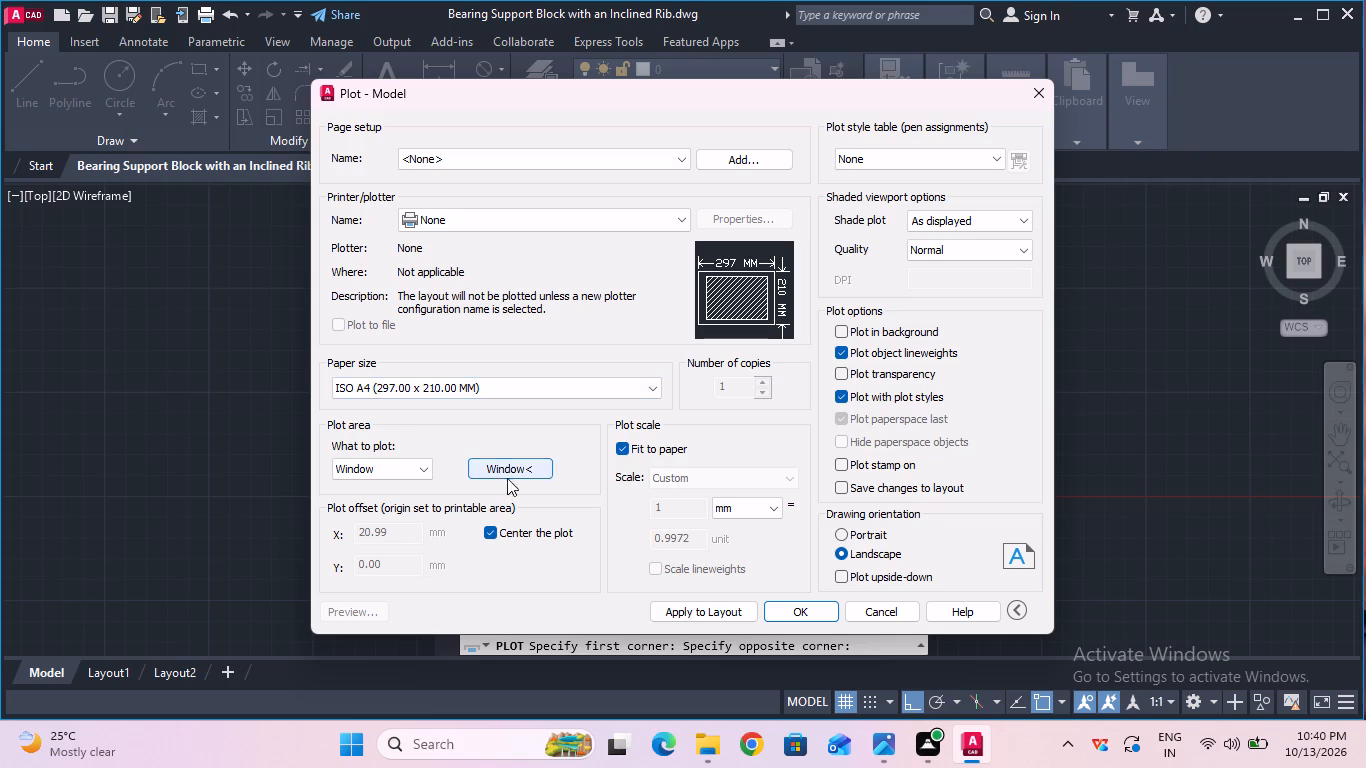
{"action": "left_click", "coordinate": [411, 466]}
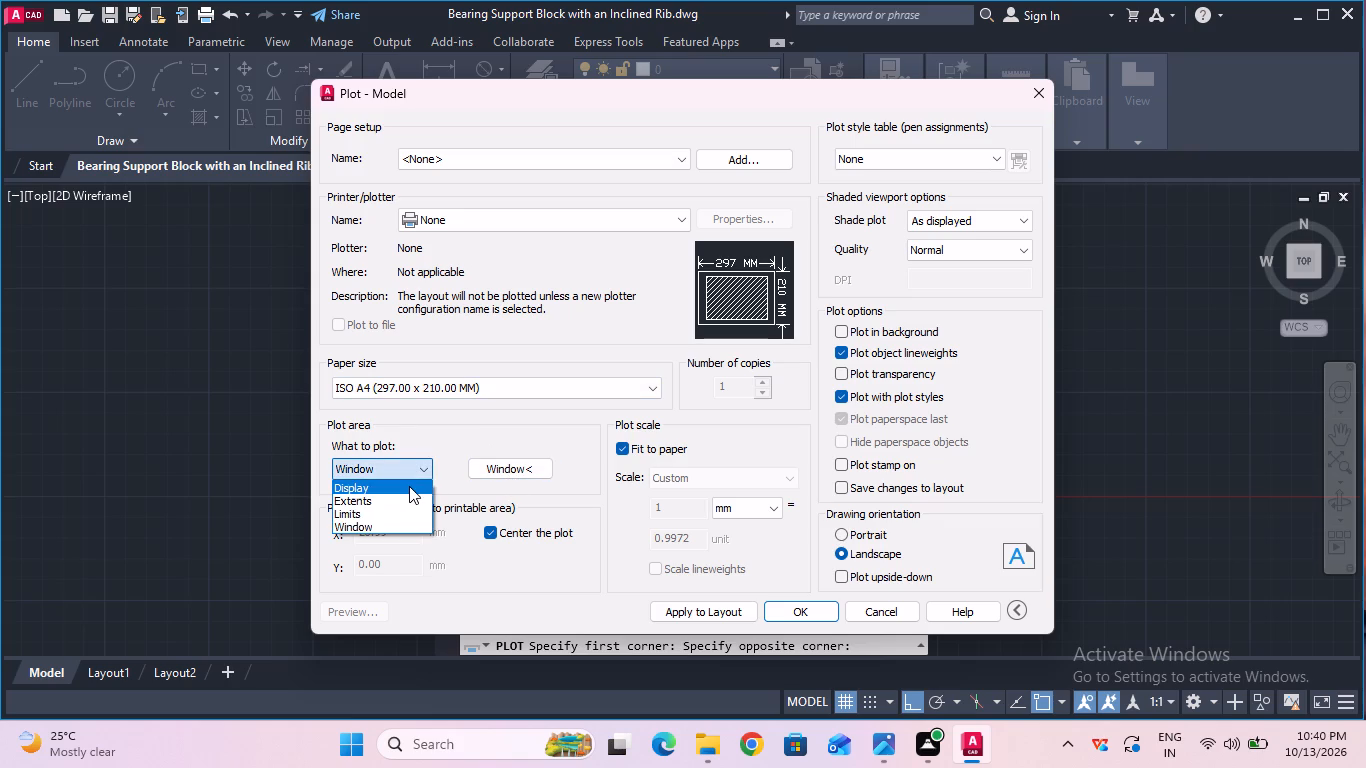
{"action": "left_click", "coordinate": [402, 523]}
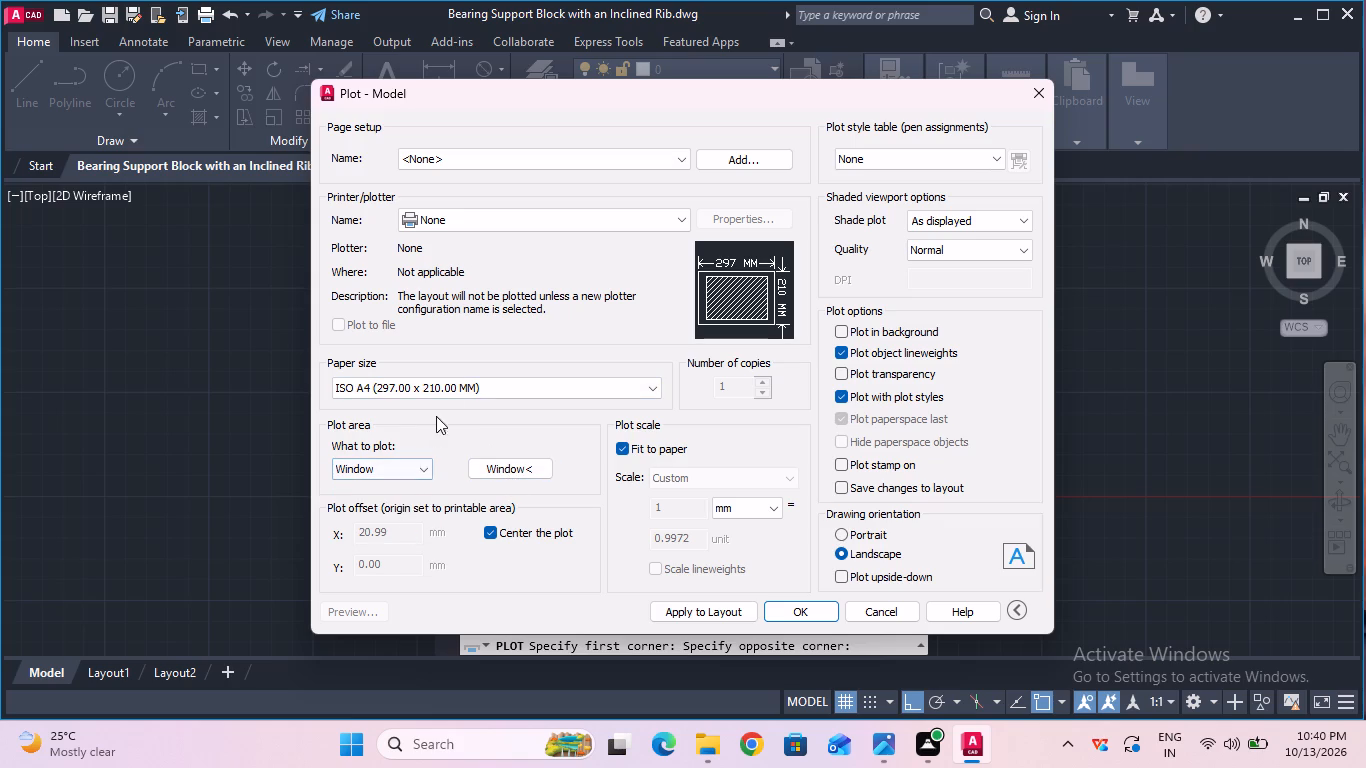
Plot the drawing with DWG To PDF.pc3, saving it in Documents as Bearing Support Block with an Inclined Rib-Model.pdf.
{"action": "left_click", "coordinate": [782, 612]}
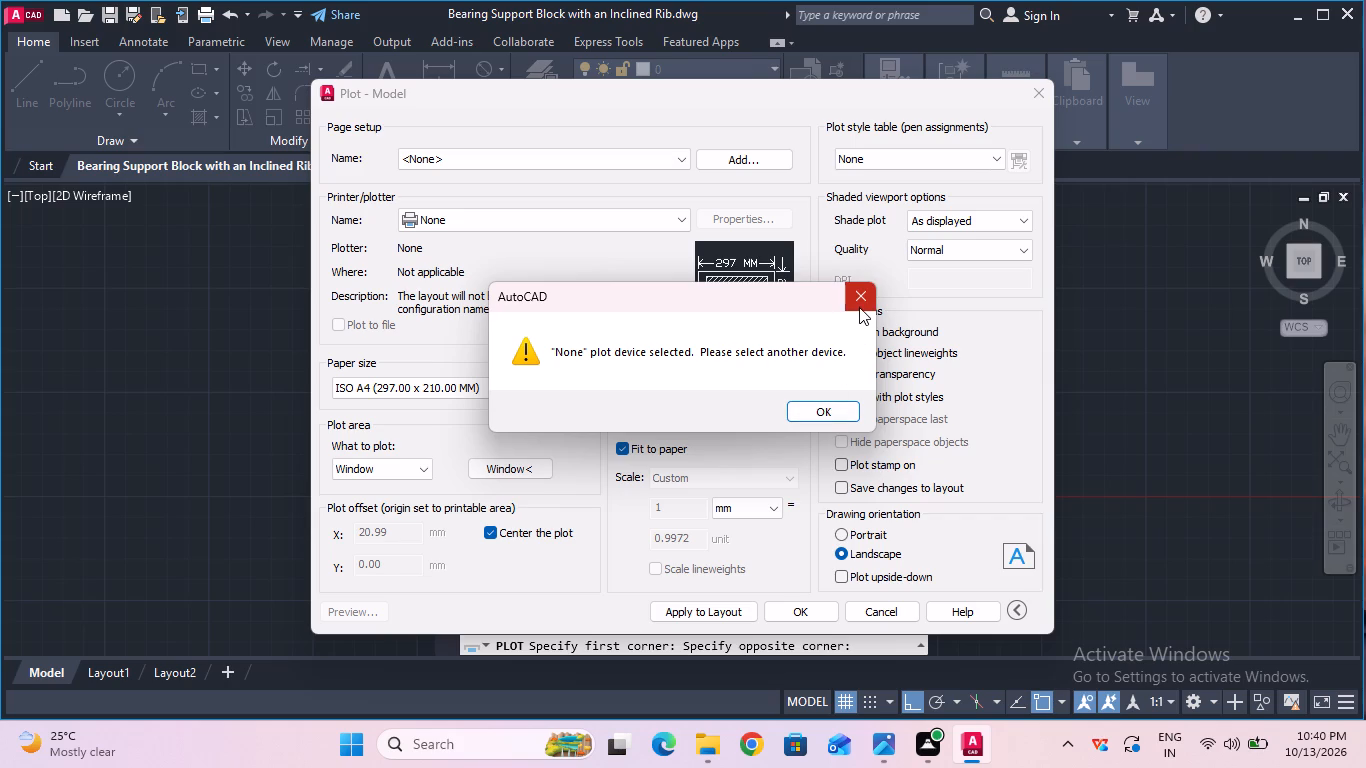
{"action": "left_click", "coordinate": [859, 307]}
{"action": "left_click", "coordinate": [647, 214]}
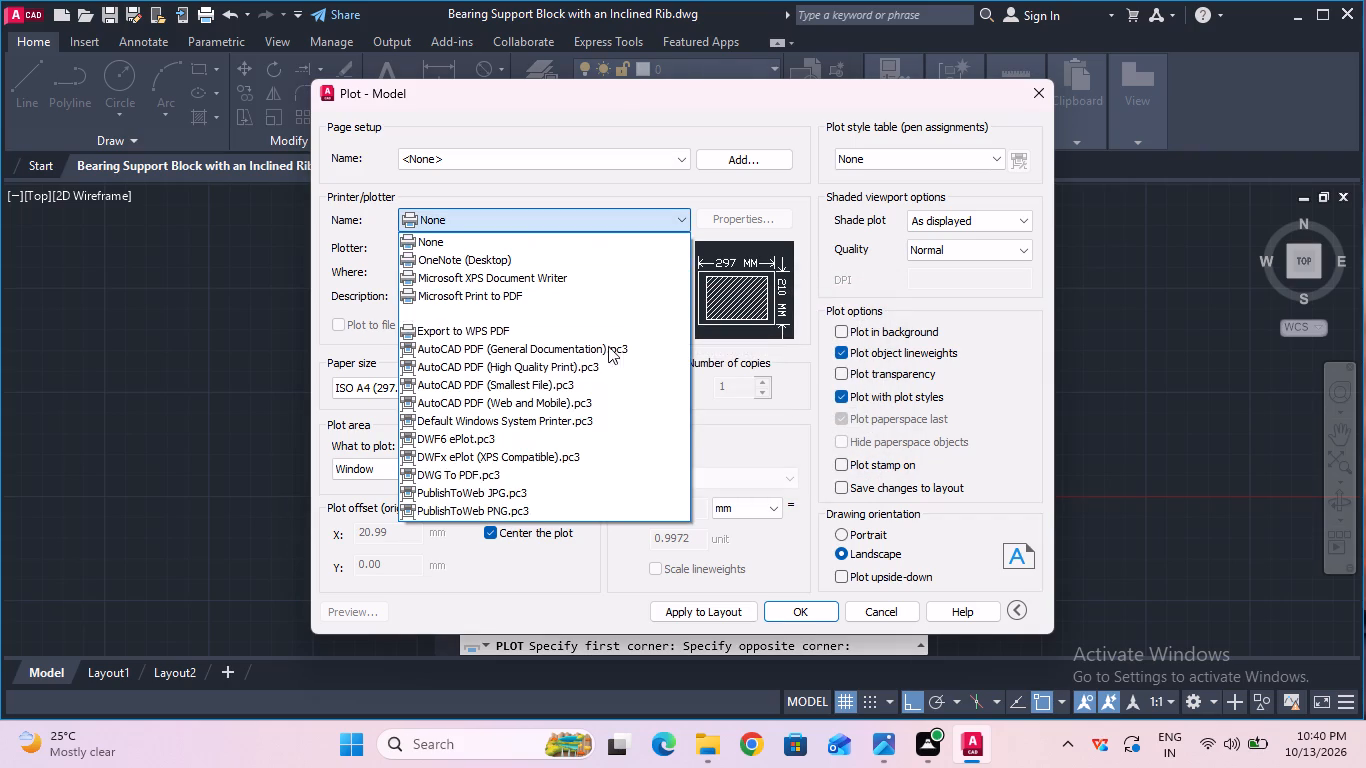
{"action": "left_click", "coordinate": [586, 483]}
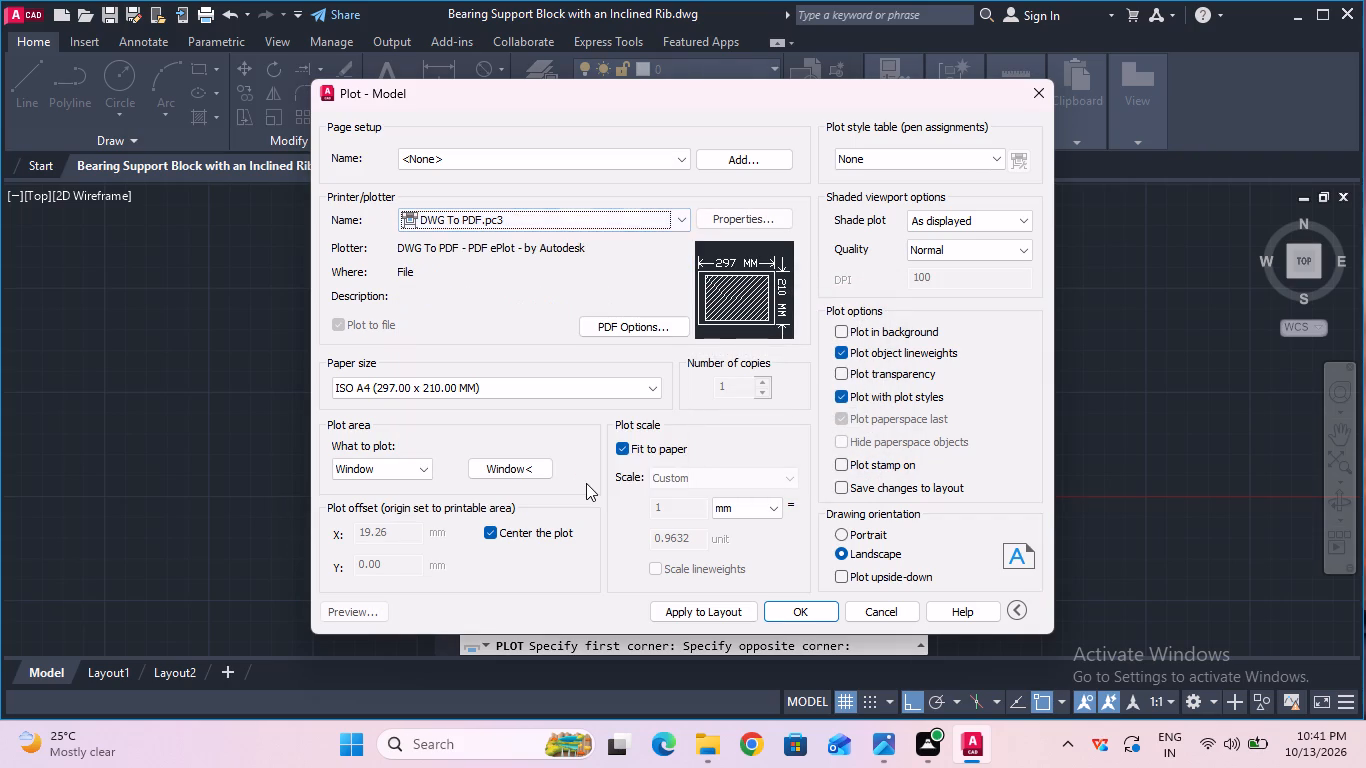
{"action": "left_click", "coordinate": [794, 602]}
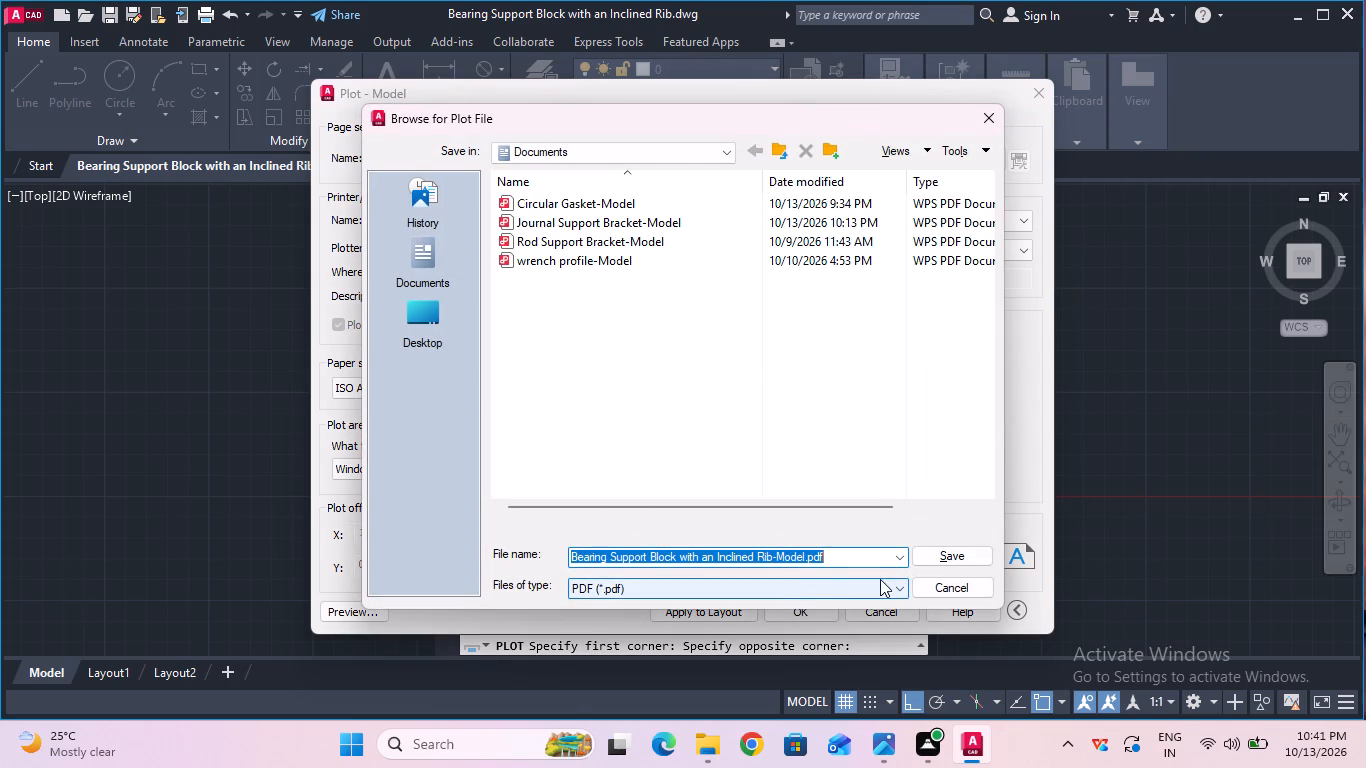
{"action": "left_click", "coordinate": [947, 552]}
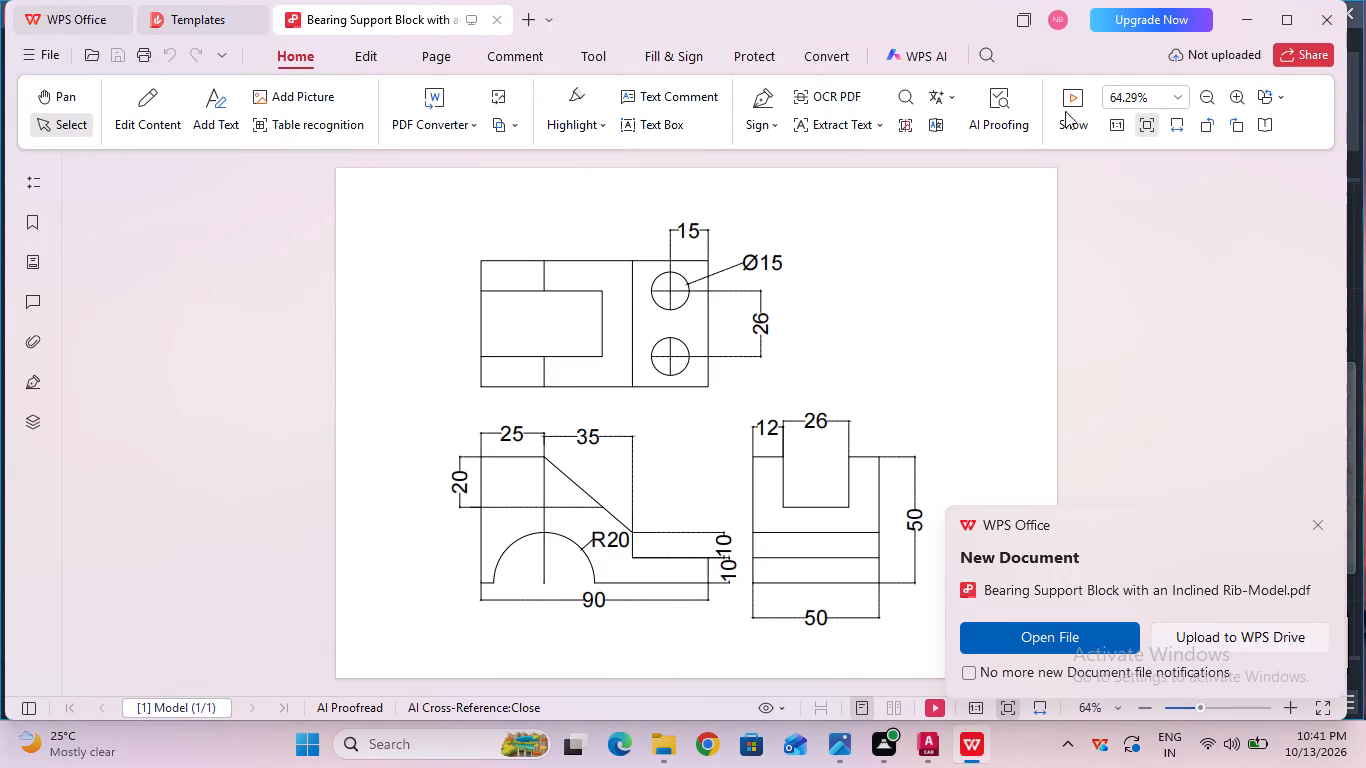
Close the WPS Office window showing the plotted PDF.
{"action": "left_click", "coordinate": [1327, 9]}
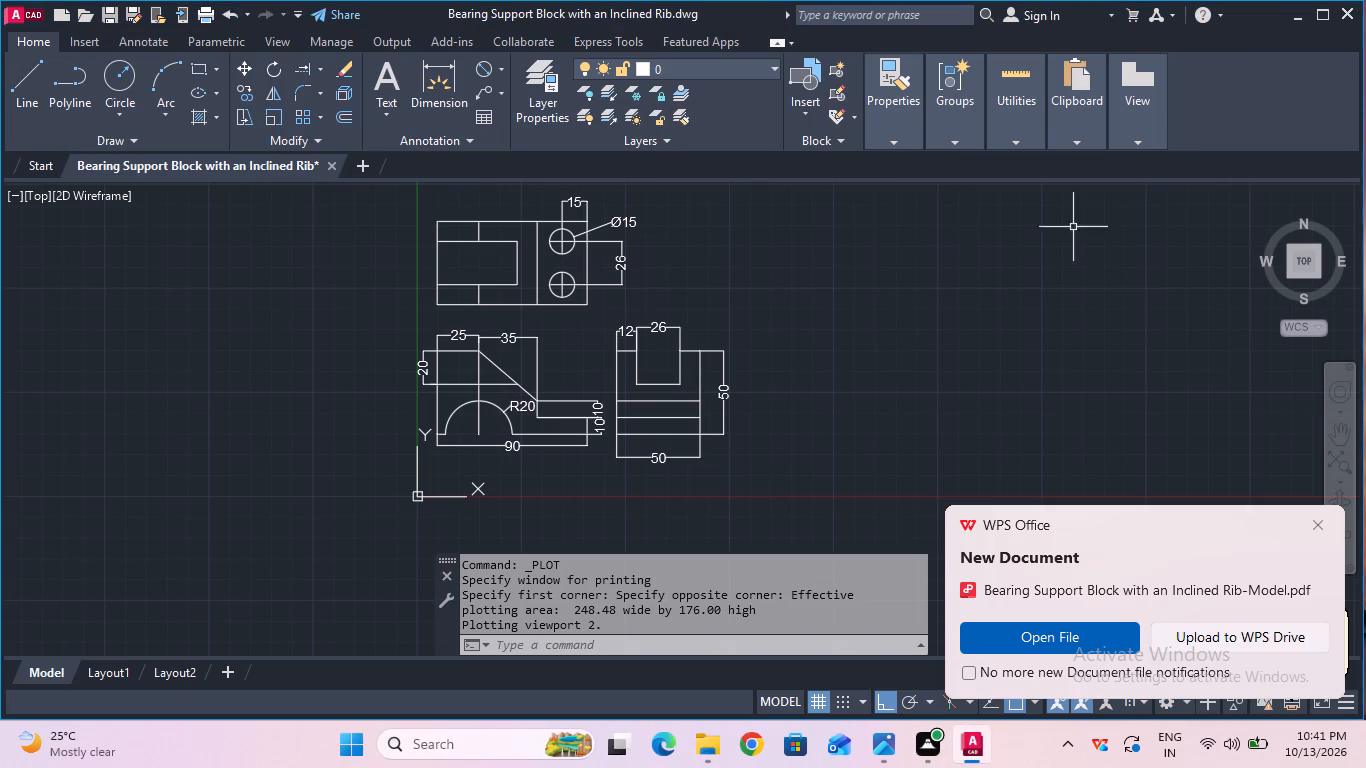
Exit AutoCAD, saving the changes to the Bearing Support Block with an Inclined Rib drawing.
{"action": "left_click", "coordinate": [1343, 6]}
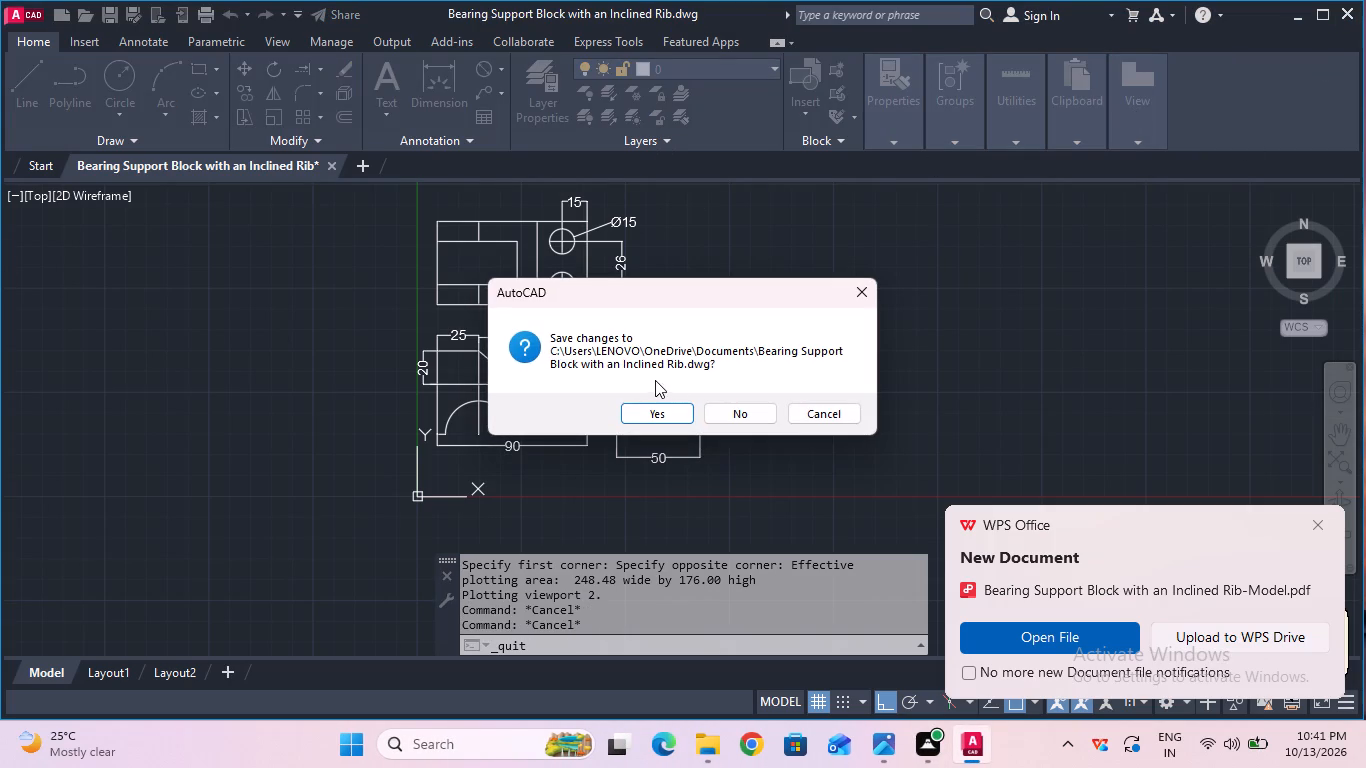
{"action": "left_click", "coordinate": [676, 399]}
{"action": "left_click", "coordinate": [688, 421]}
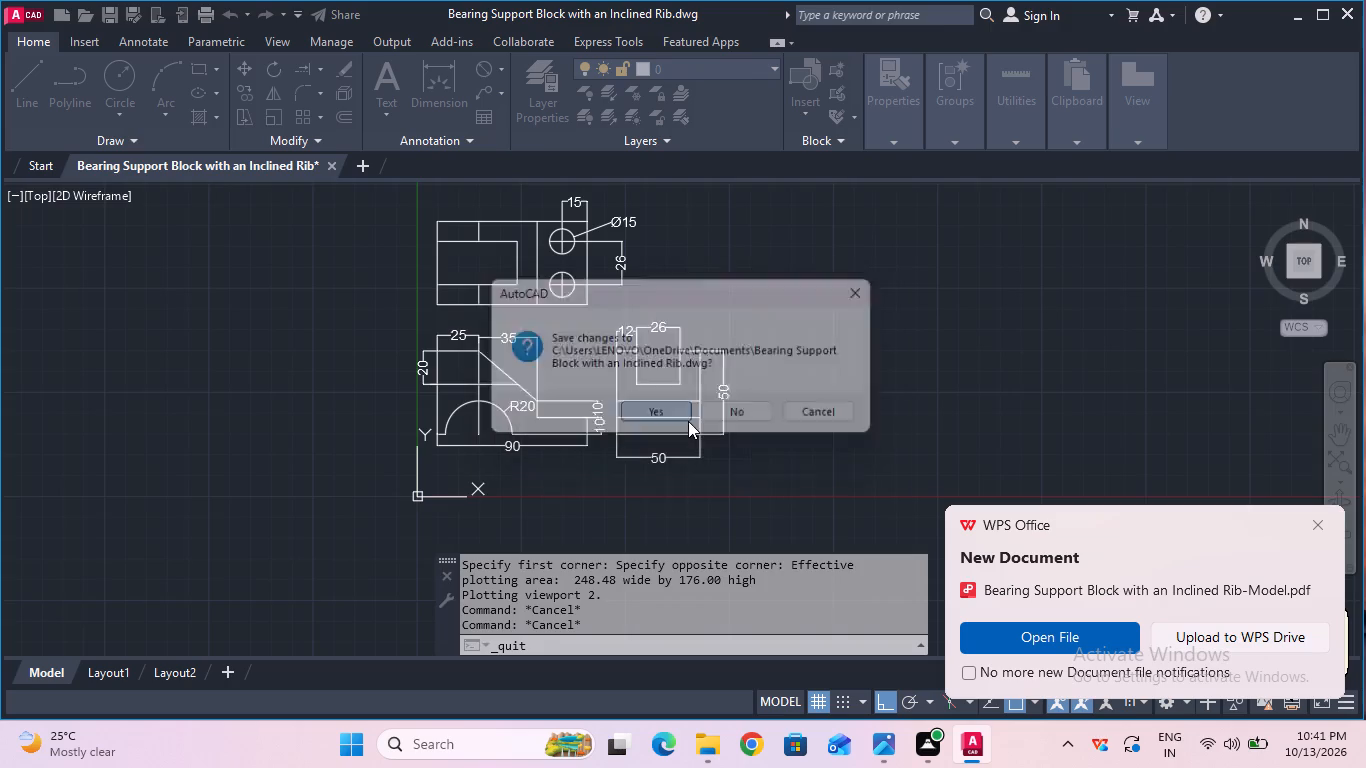